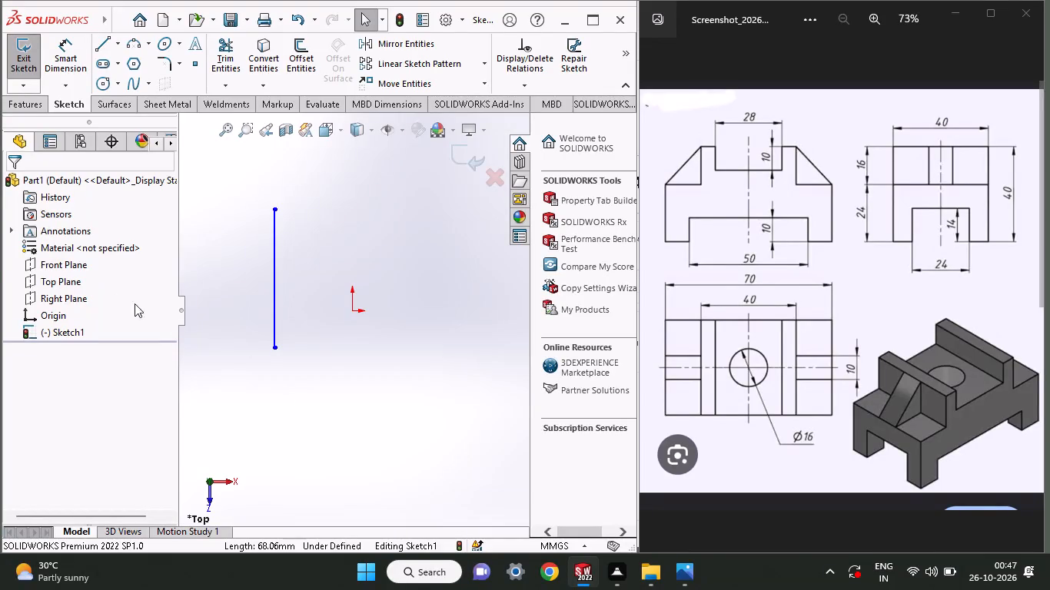
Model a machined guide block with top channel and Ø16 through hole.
Complete the rectangle from the existing vertical line with three more lines, making it about 112 mm wide and 88 mm high.
{"action": "left_click", "coordinate": [95, 43]}
{"action": "left_click", "coordinate": [276, 209]}
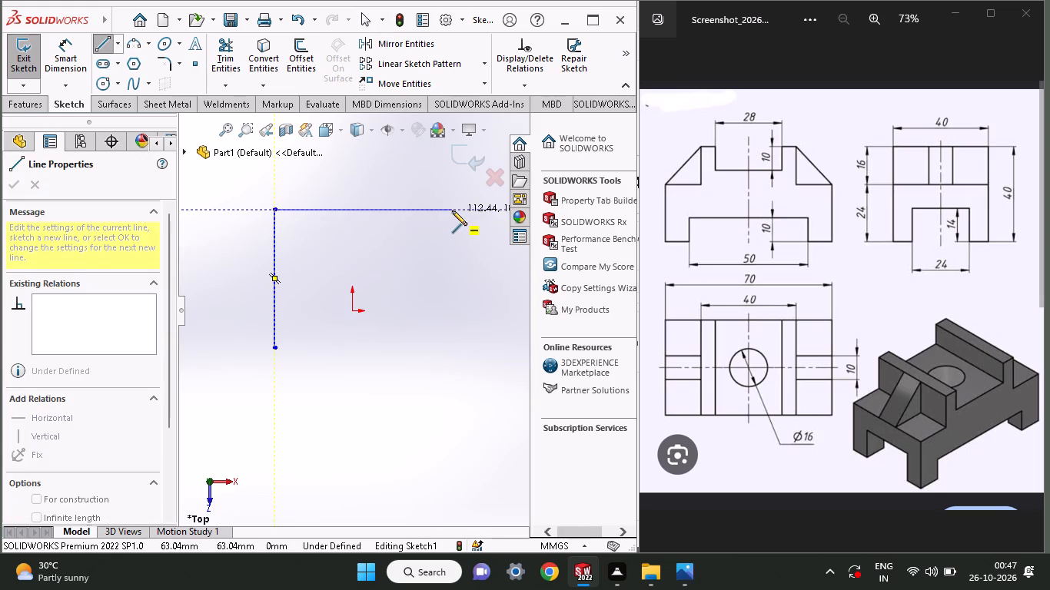
{"action": "left_click", "coordinate": [452, 210]}
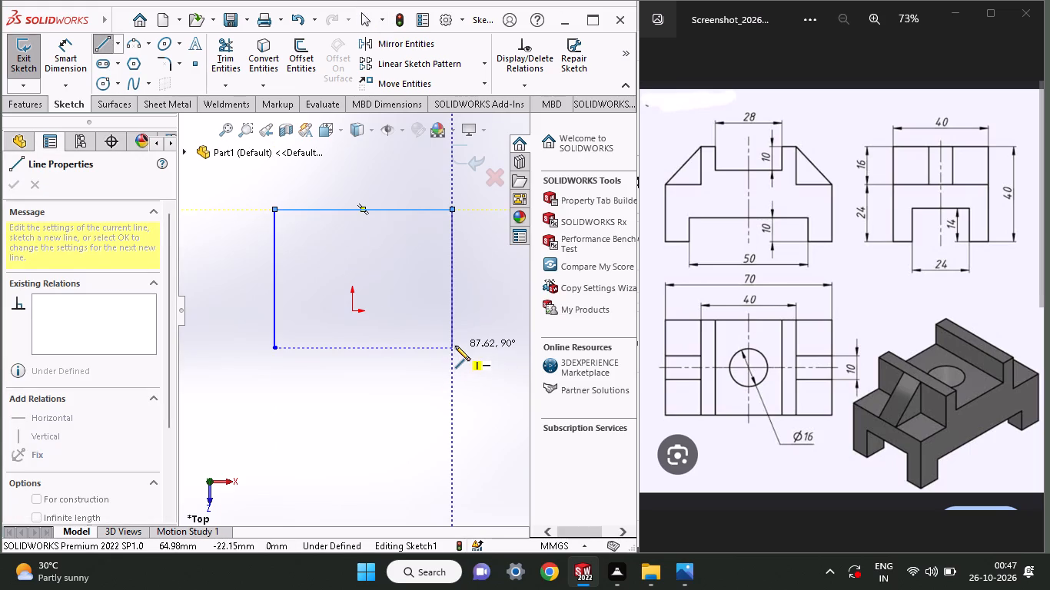
{"action": "left_click", "coordinate": [455, 346]}
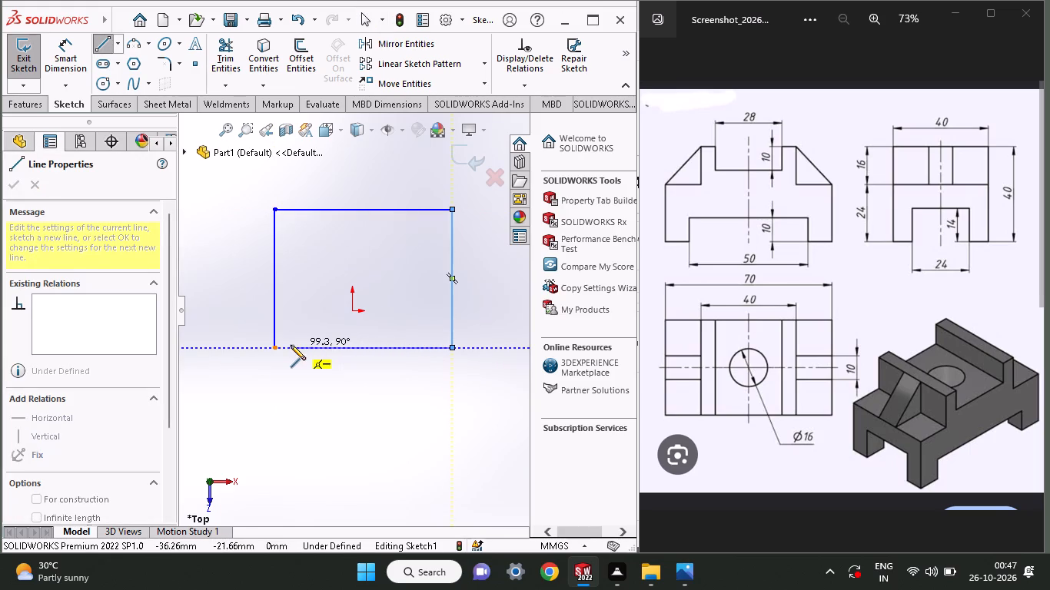
{"action": "left_click", "coordinate": [273, 348]}
{"action": "right_click", "coordinate": [292, 375]}
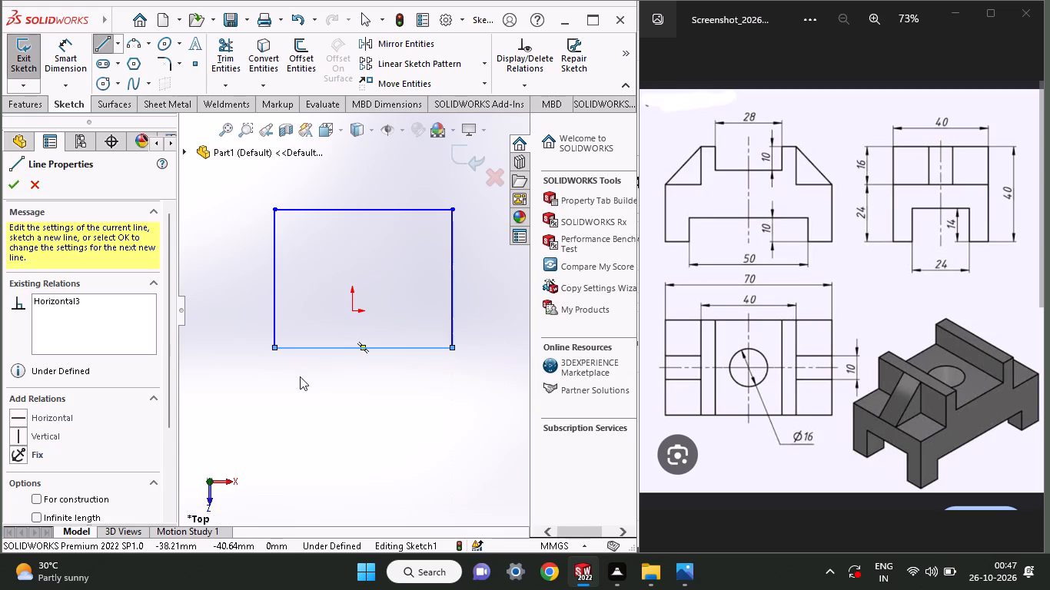
{"action": "left_click", "coordinate": [302, 390]}
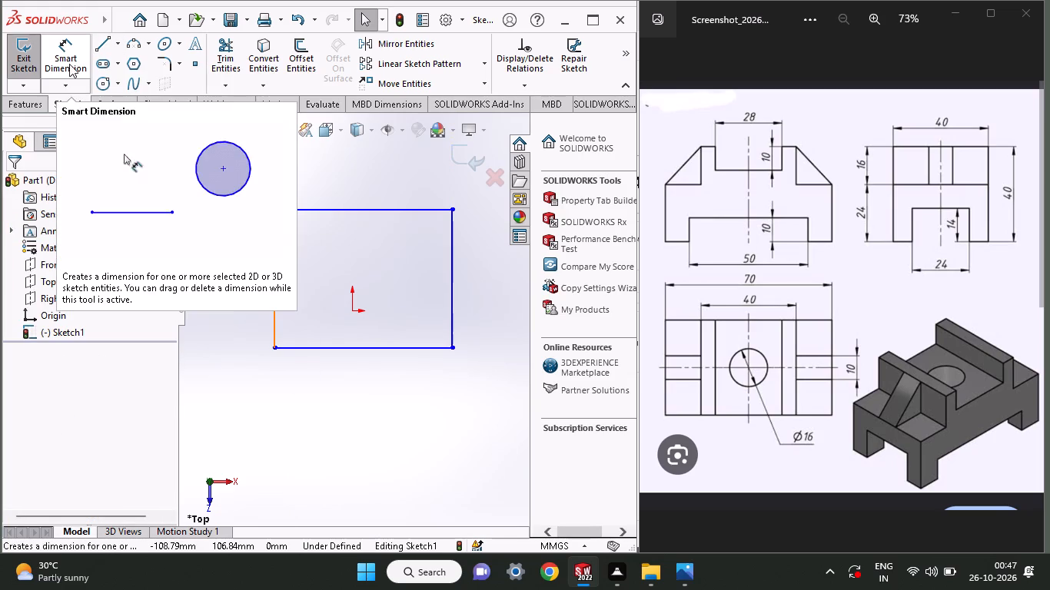
Sketch a diagonal line across each of the rectangle's two upper corners, joining the top edge to the adjacent side edge.
{"action": "left_click", "coordinate": [99, 39]}
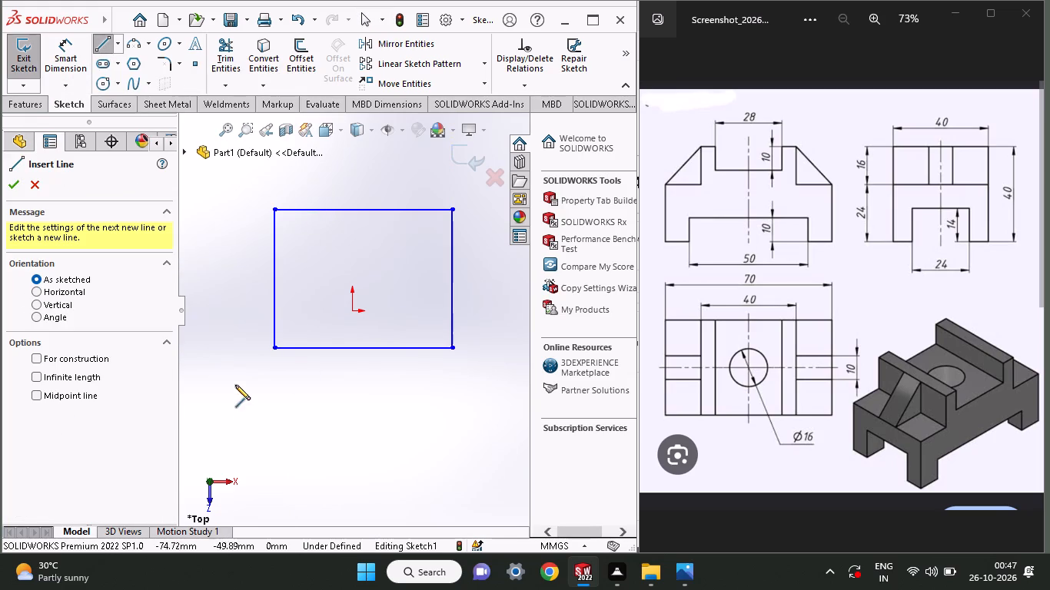
{"action": "left_click", "coordinate": [274, 260]}
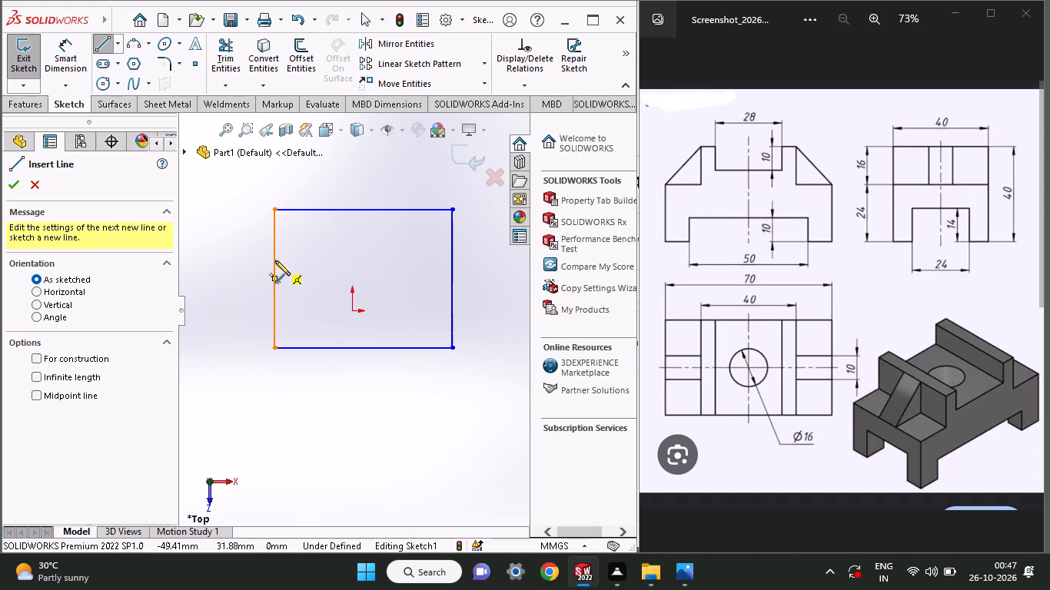
{"action": "left_click", "coordinate": [330, 211]}
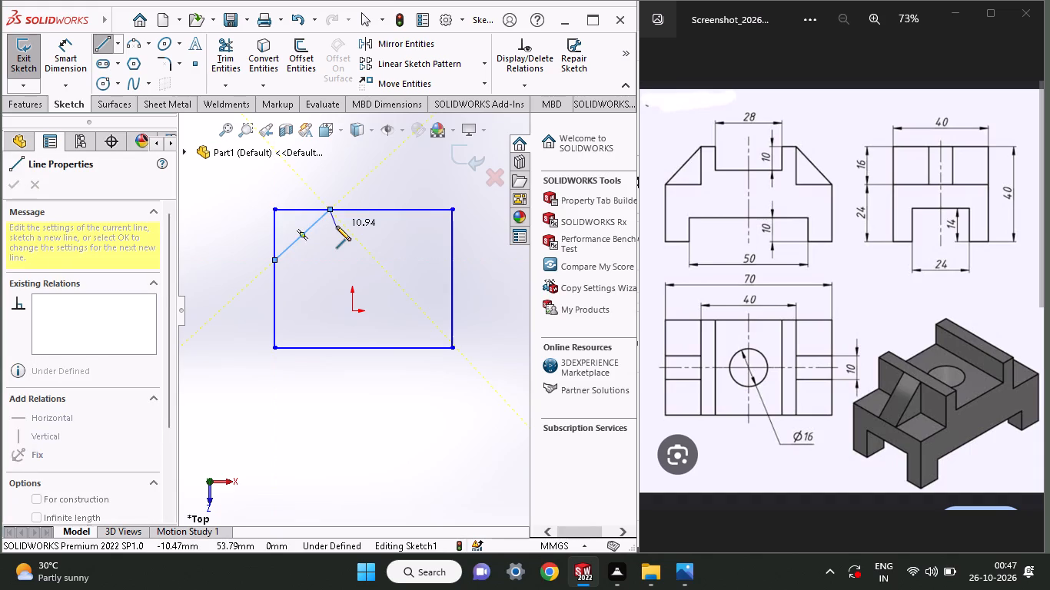
{"action": "right_click", "coordinate": [336, 226]}
{"action": "left_click", "coordinate": [351, 240]}
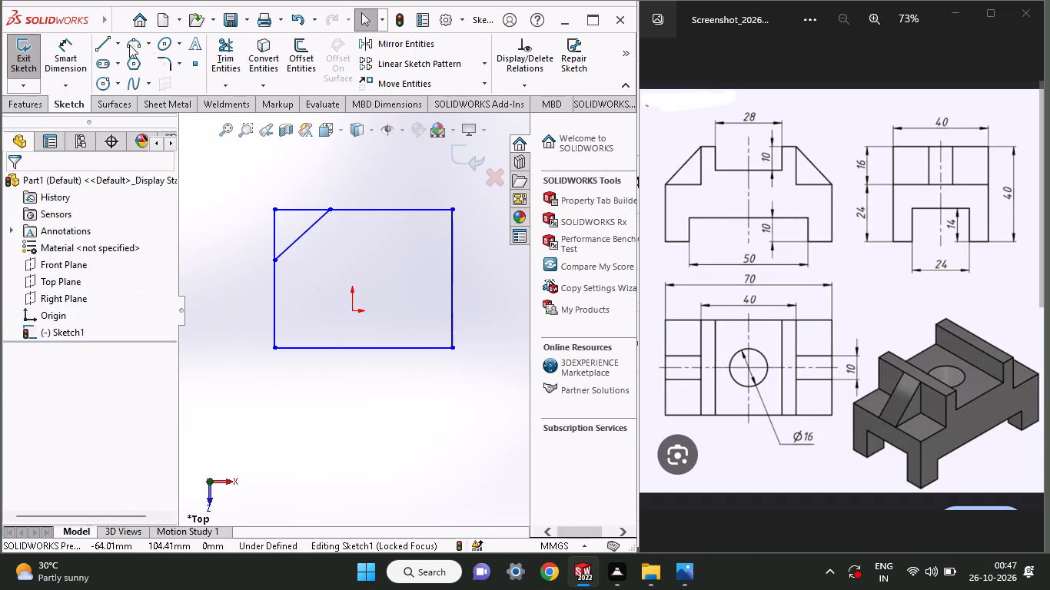
{"action": "left_click", "coordinate": [105, 41]}
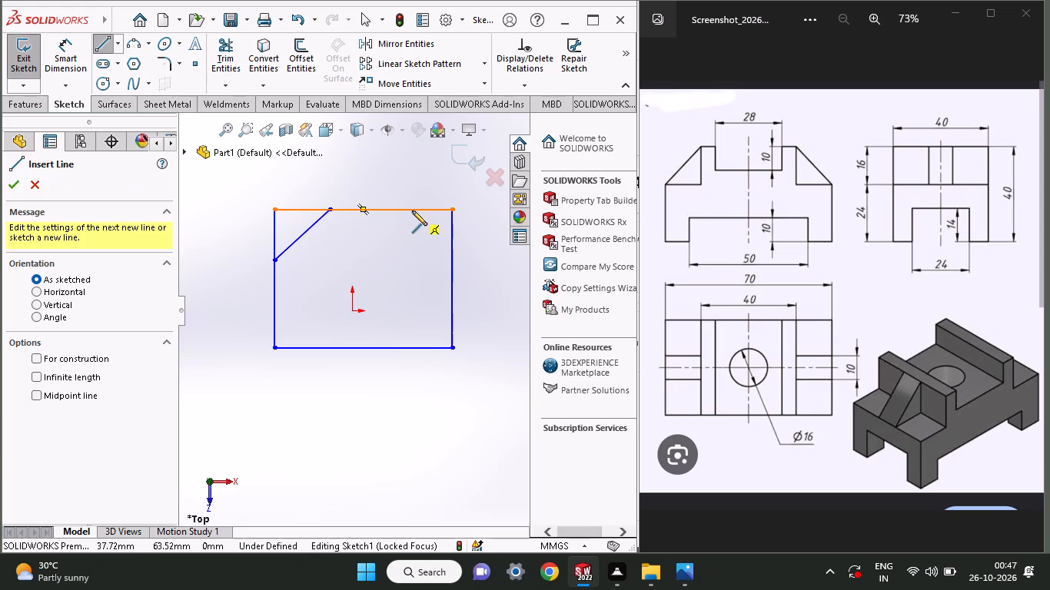
{"action": "left_click", "coordinate": [412, 210]}
{"action": "left_click", "coordinate": [454, 262]}
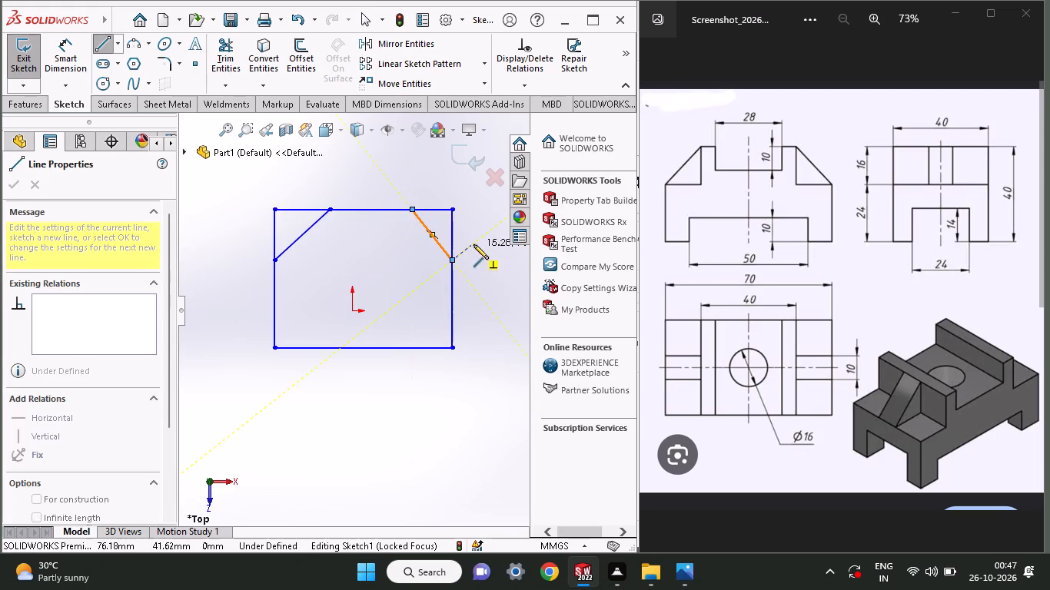
{"action": "right_click", "coordinate": [473, 244]}
{"action": "left_click", "coordinate": [483, 257]}
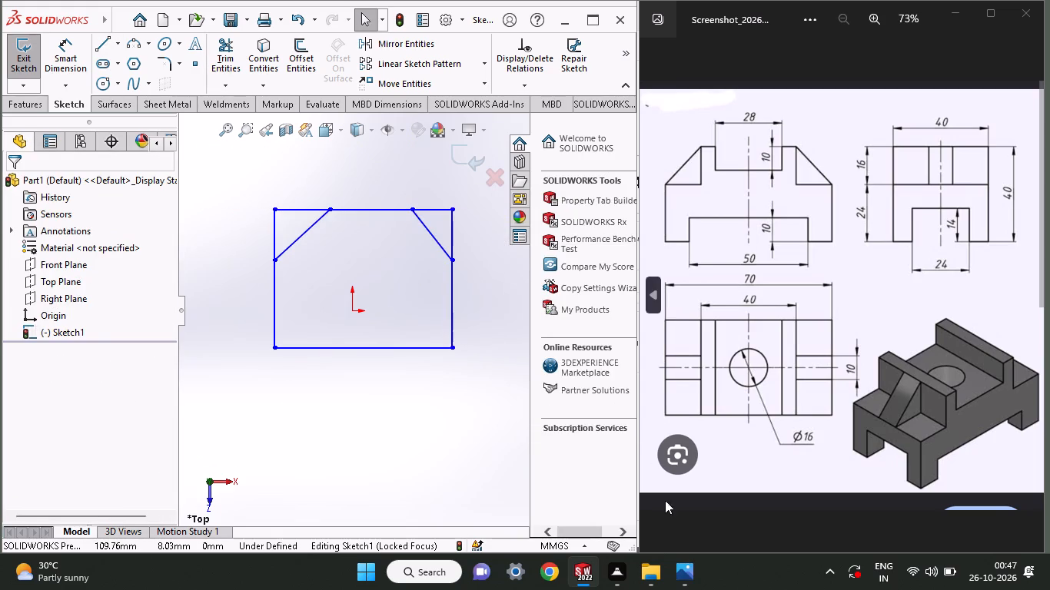
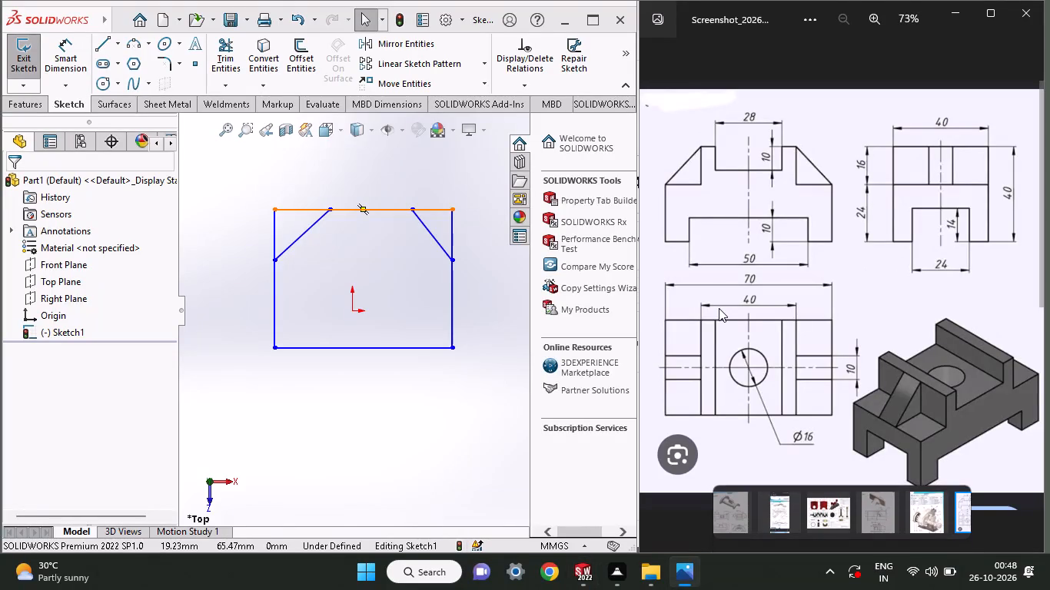
Sketch a three-line rectangular notch about 34 mm high rising from the profile's bottom edge, with a leg remaining on each side.
{"action": "left_click", "coordinate": [719, 308]}
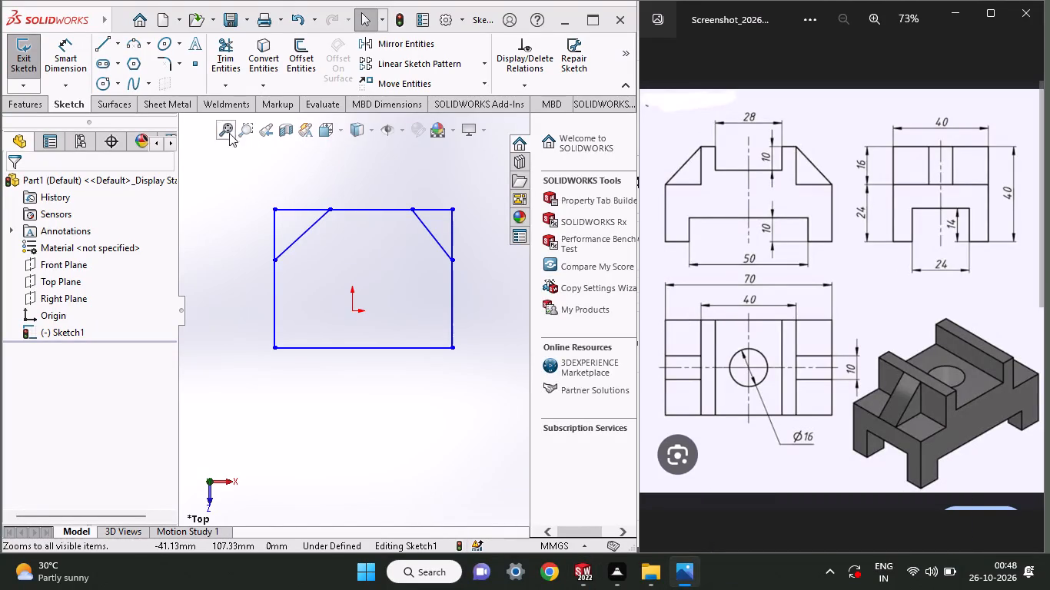
{"action": "left_click", "coordinate": [105, 45]}
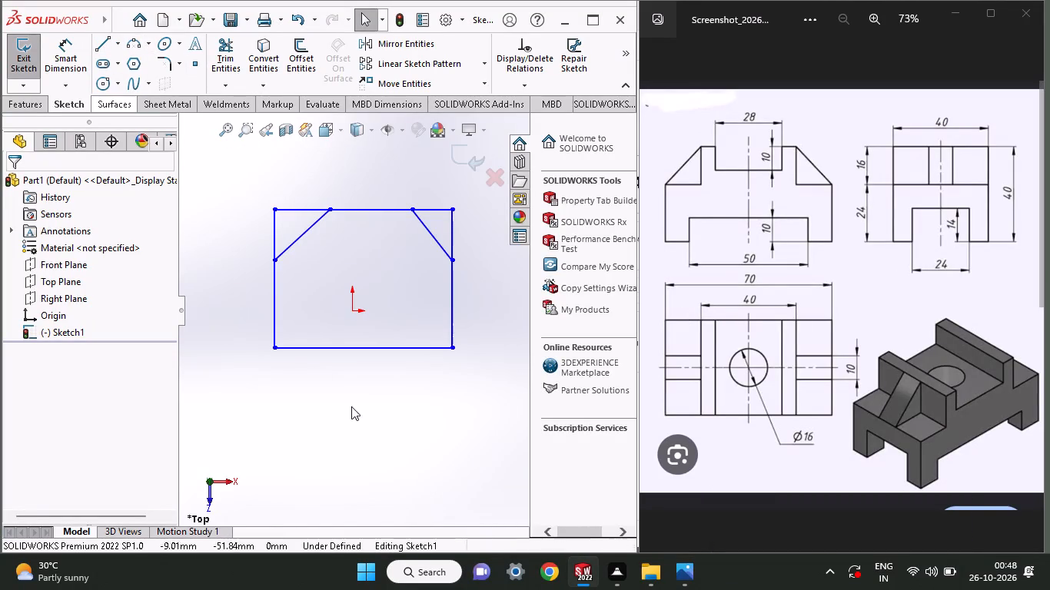
{"action": "left_click", "coordinate": [101, 44]}
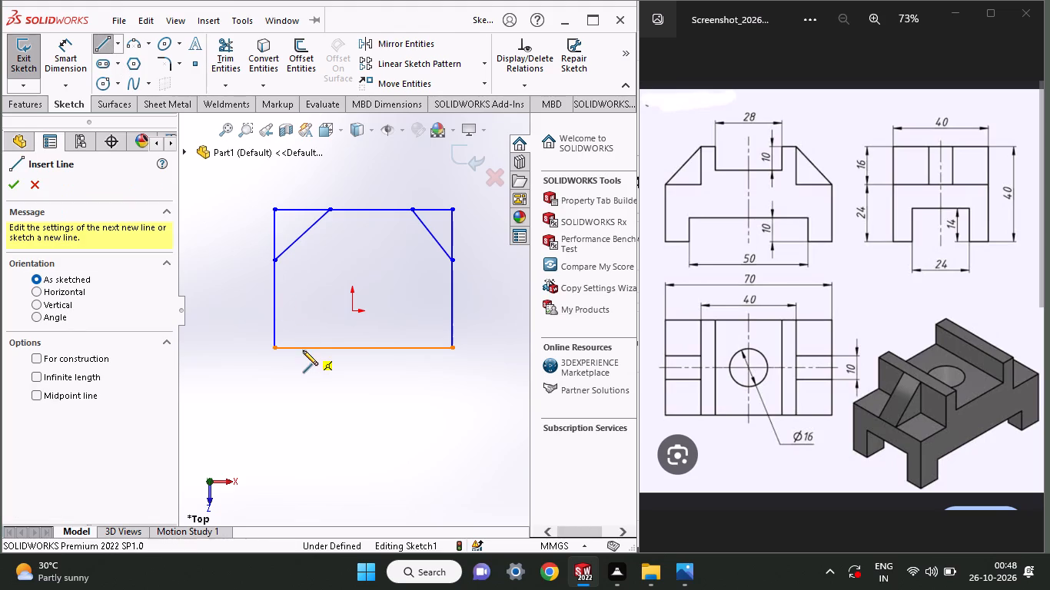
{"action": "left_click", "coordinate": [303, 351]}
{"action": "left_click", "coordinate": [304, 294]}
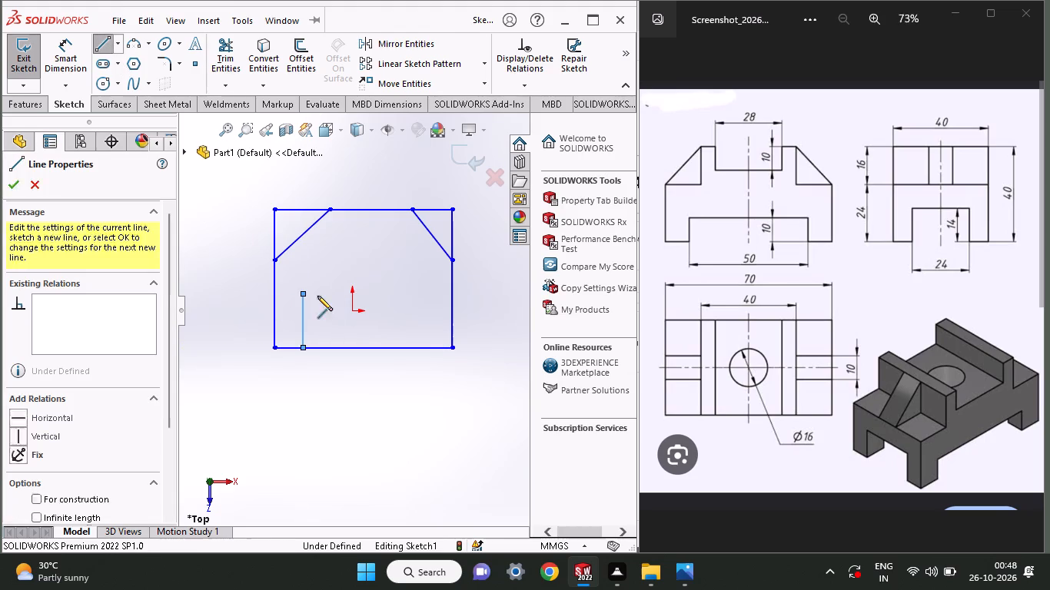
{"action": "left_click", "coordinate": [419, 295]}
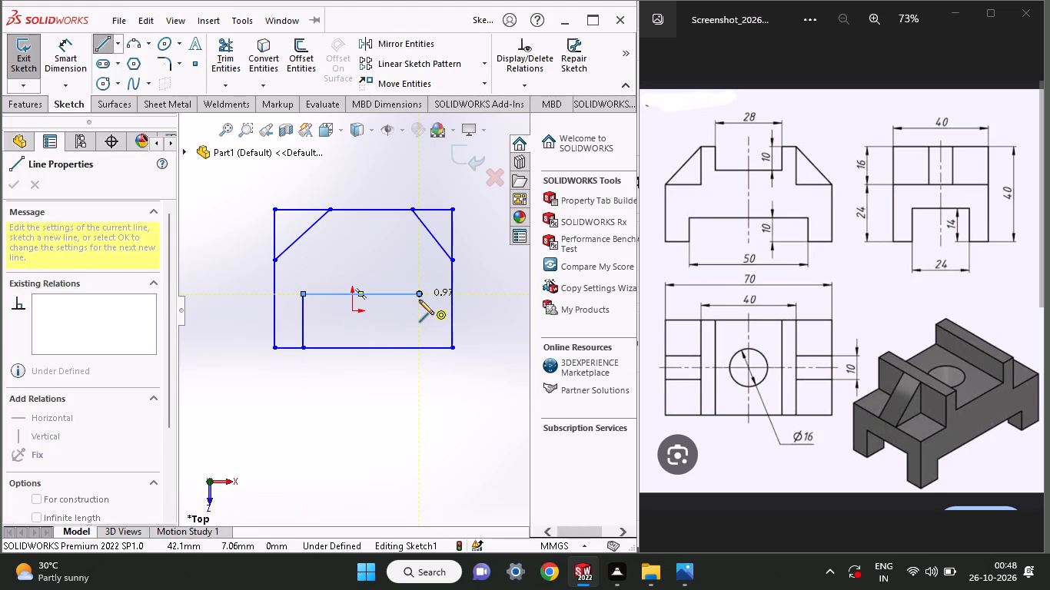
{"action": "left_click", "coordinate": [420, 346]}
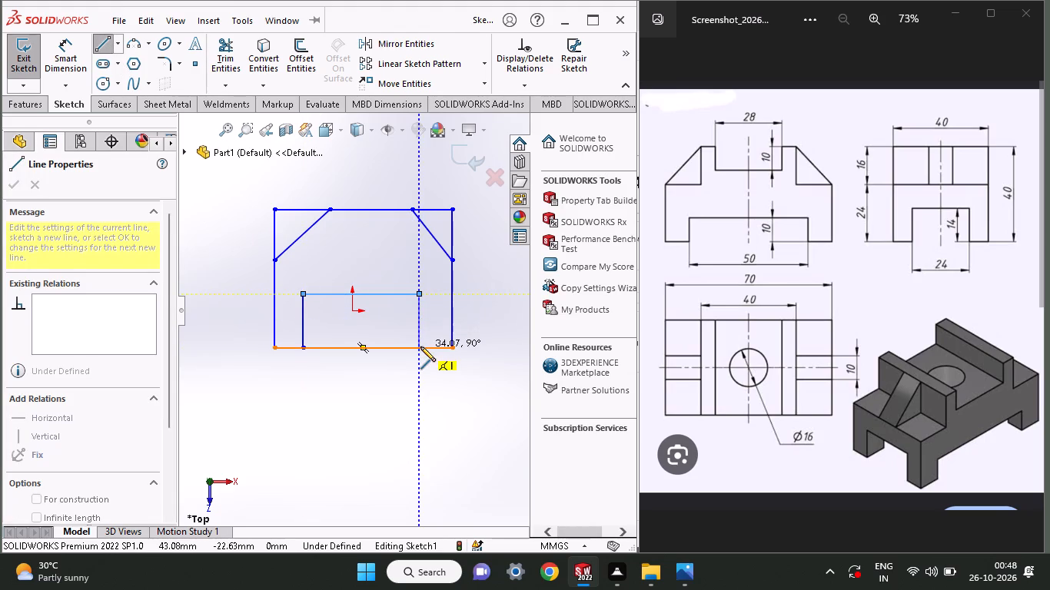
{"action": "right_click", "coordinate": [381, 368]}
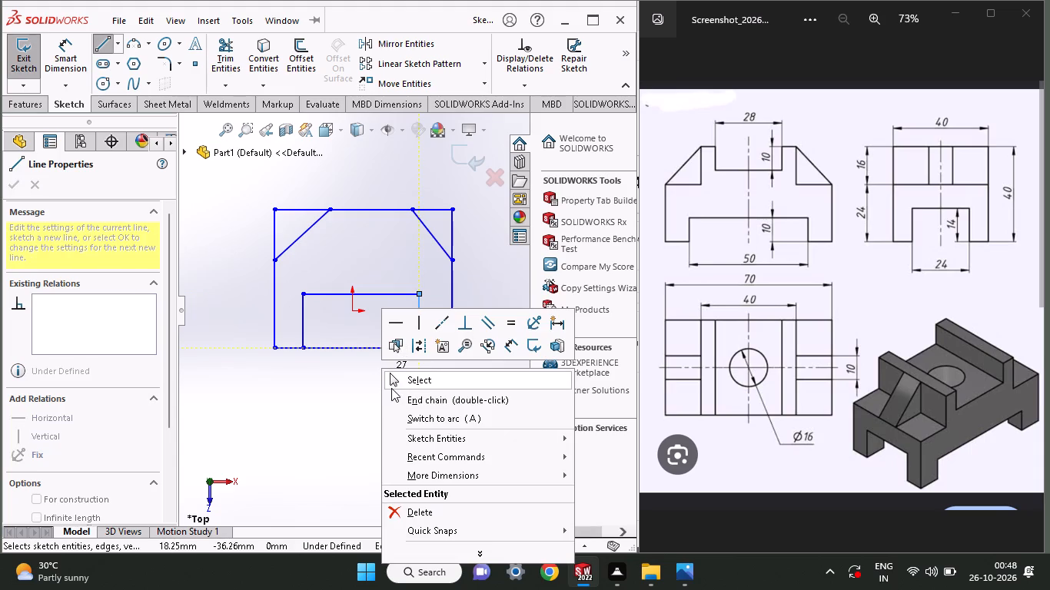
{"action": "left_click", "coordinate": [394, 378]}
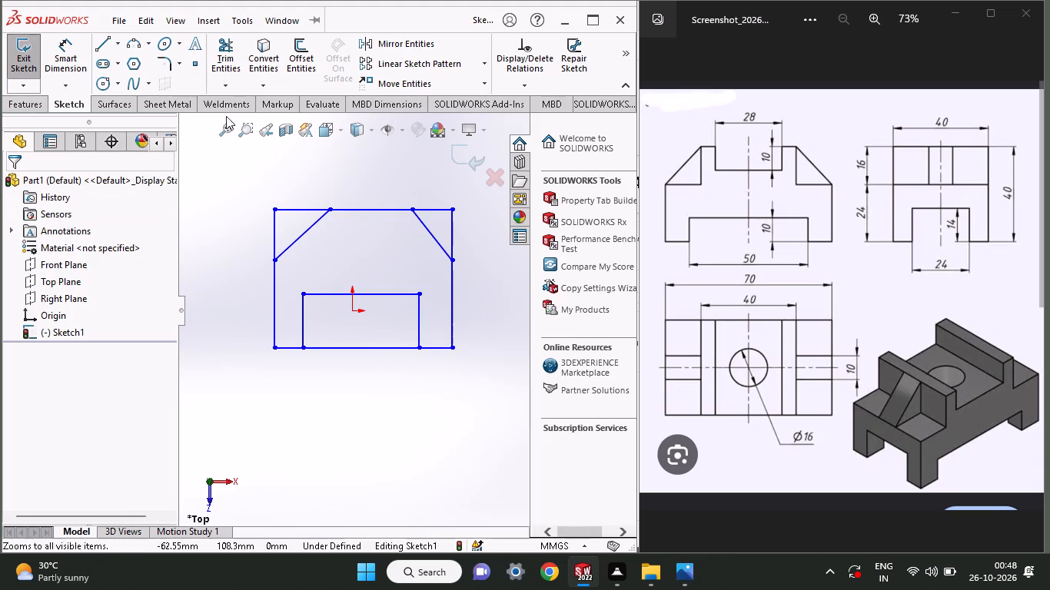
Trim the bottom edge between the notch's sides and the leftover corner segments outside both upper diagonals.
{"action": "left_click", "coordinate": [224, 61]}
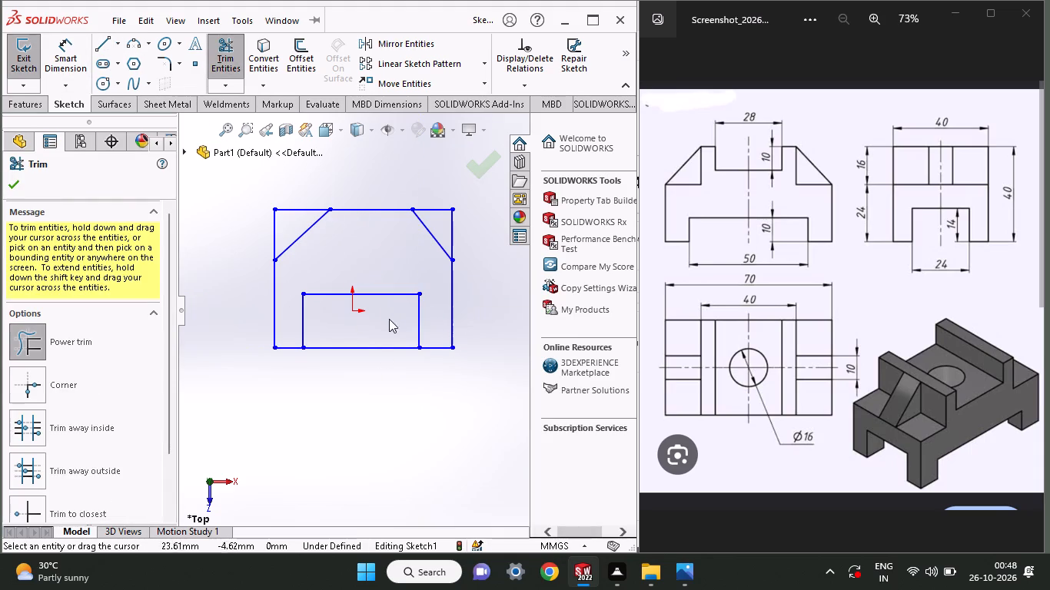
{"action": "left_click_drag", "start_coordinate": [355, 360], "coordinate": [383, 330]}
{"action": "left_click_drag", "start_coordinate": [250, 244], "coordinate": [290, 234]}
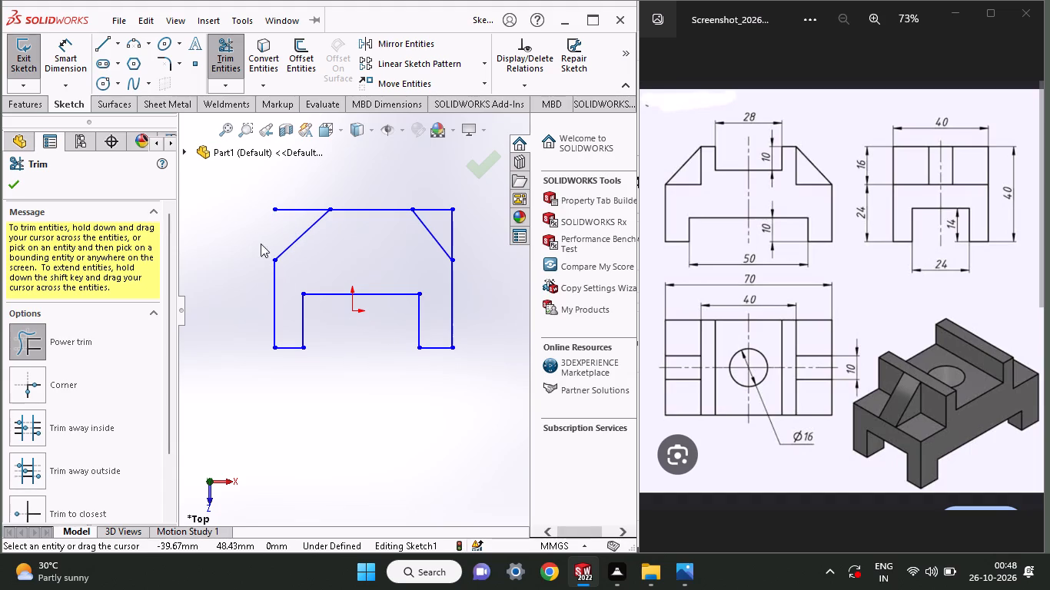
{"action": "left_click", "coordinate": [7, 183]}
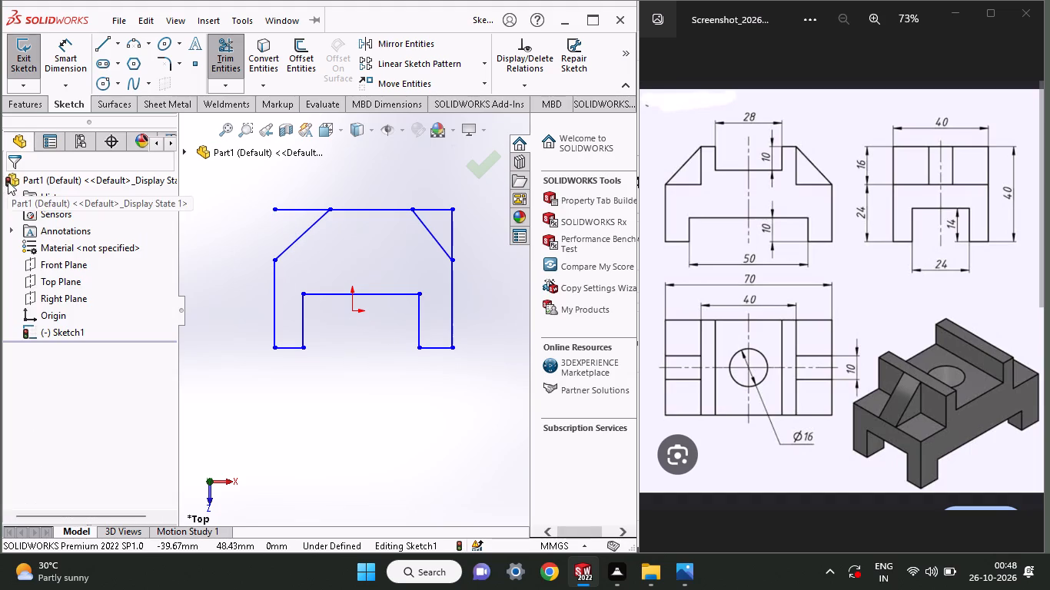
{"action": "left_click", "coordinate": [221, 54]}
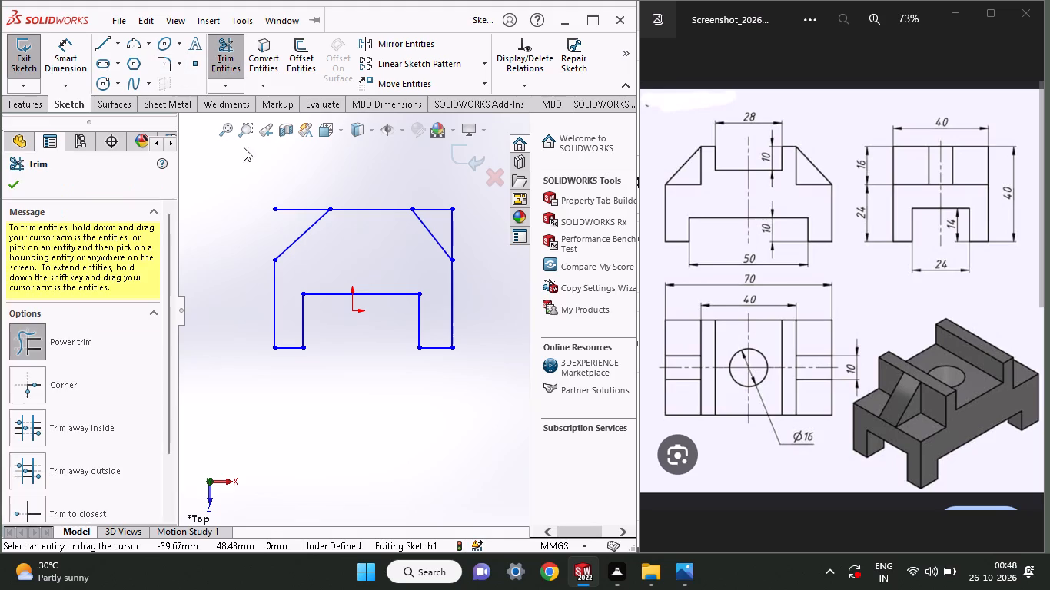
{"action": "left_click_drag", "start_coordinate": [267, 235], "coordinate": [316, 197]}
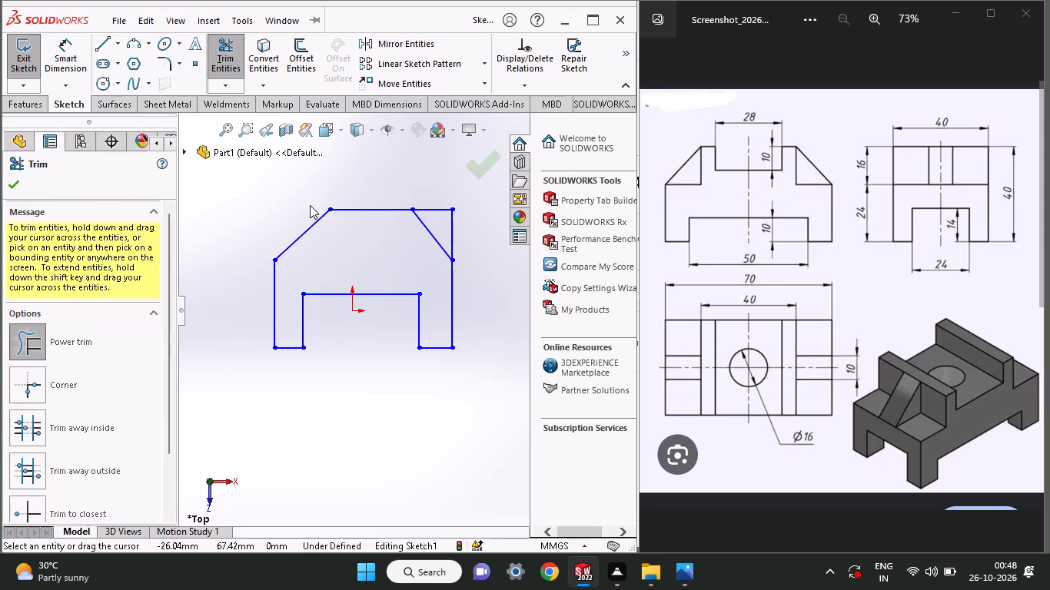
{"action": "left_click", "coordinate": [18, 186]}
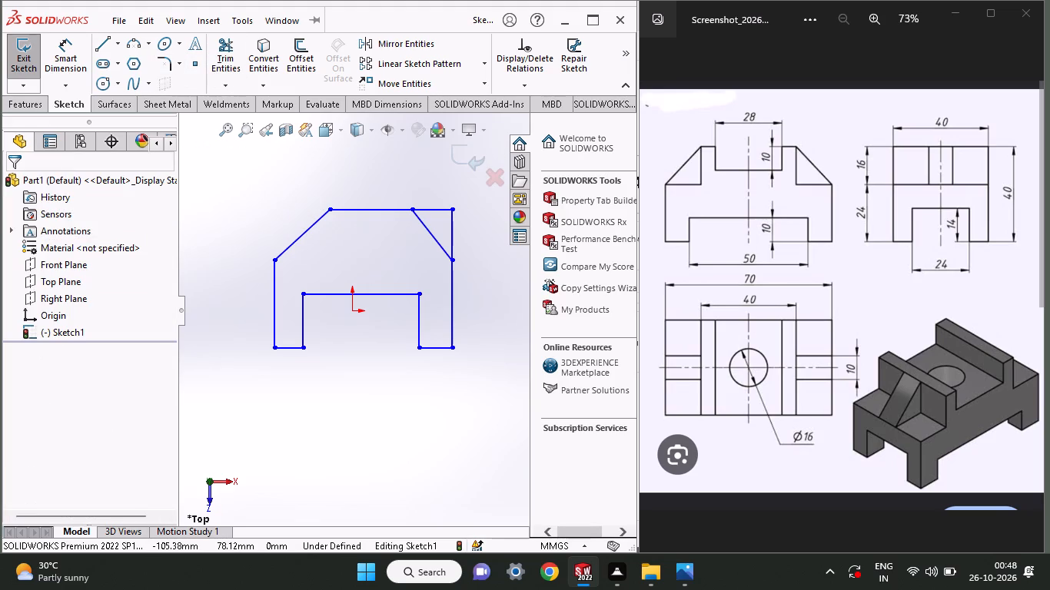
{"action": "left_click", "coordinate": [228, 68]}
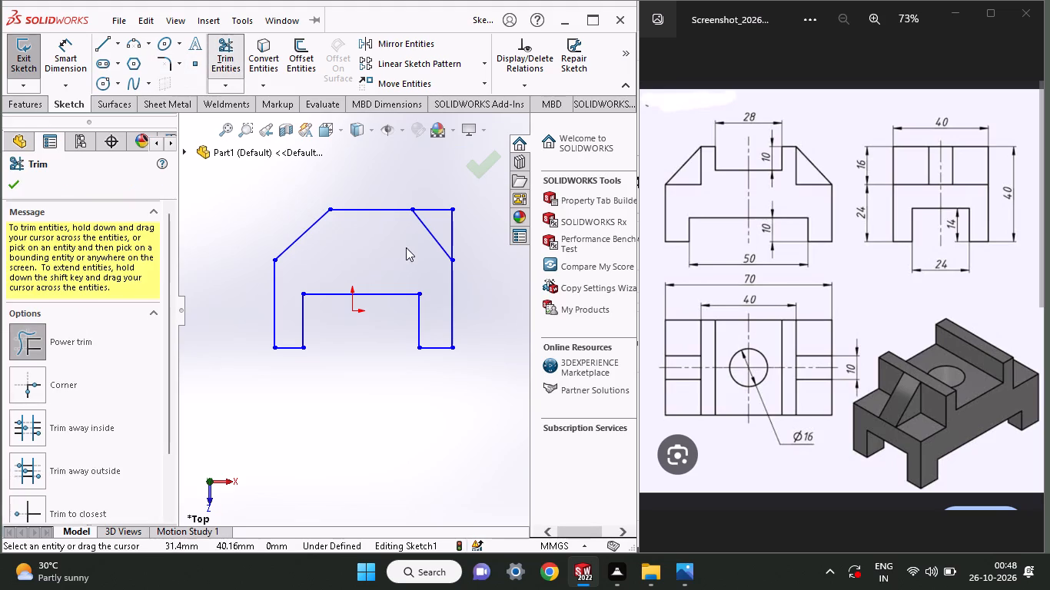
{"action": "left_click_drag", "start_coordinate": [464, 241], "coordinate": [447, 227]}
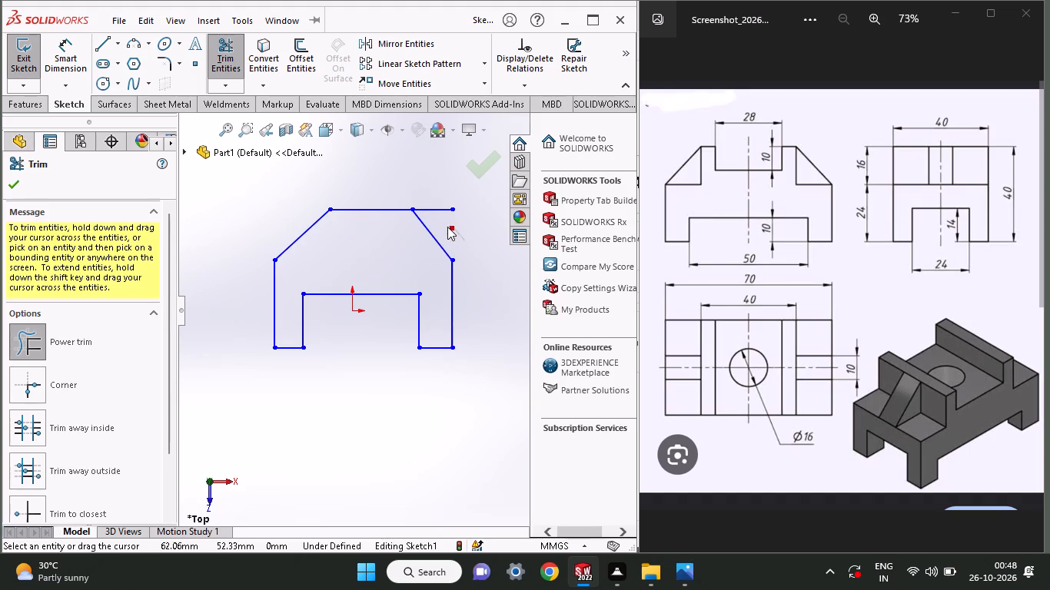
{"action": "left_click_drag", "start_coordinate": [447, 227], "coordinate": [420, 197]}
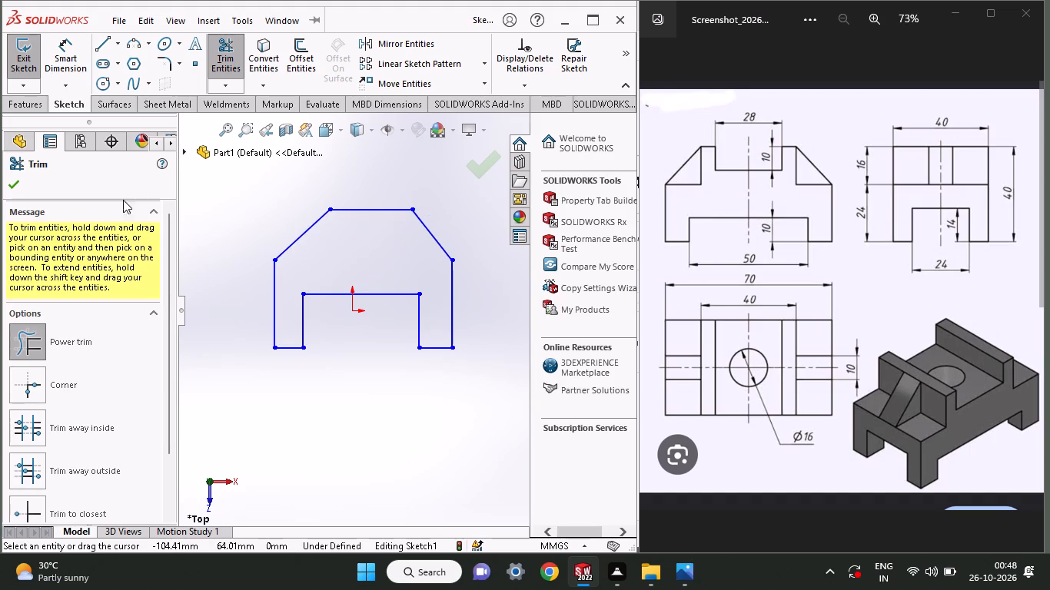
{"action": "left_click", "coordinate": [8, 184]}
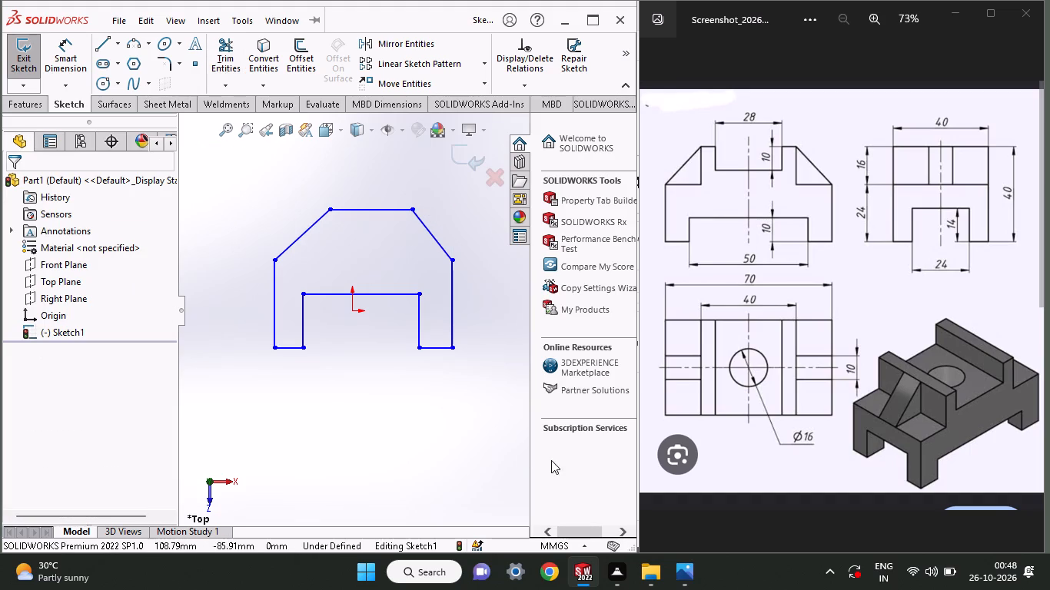
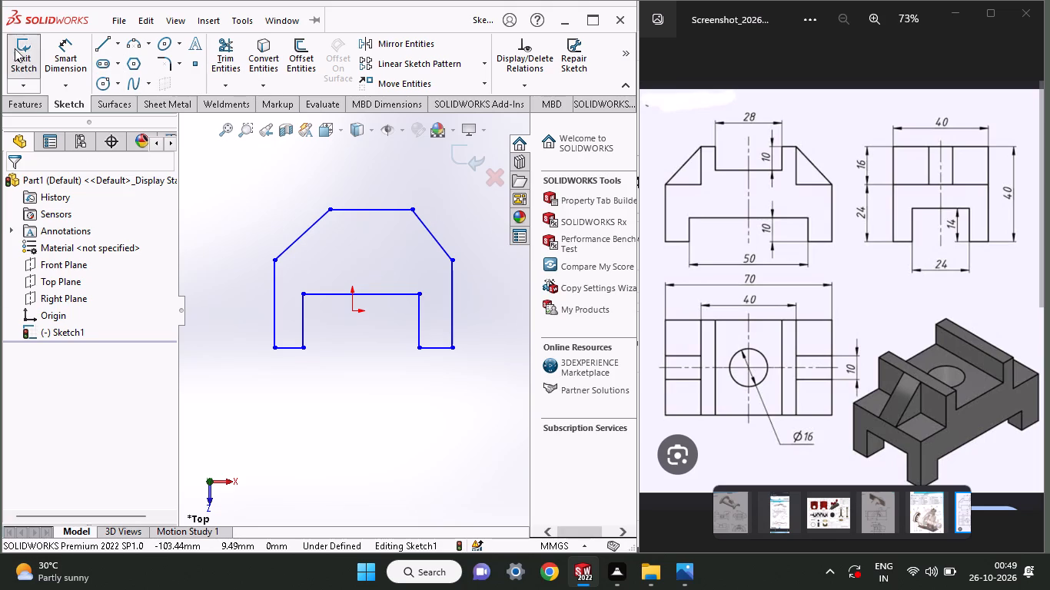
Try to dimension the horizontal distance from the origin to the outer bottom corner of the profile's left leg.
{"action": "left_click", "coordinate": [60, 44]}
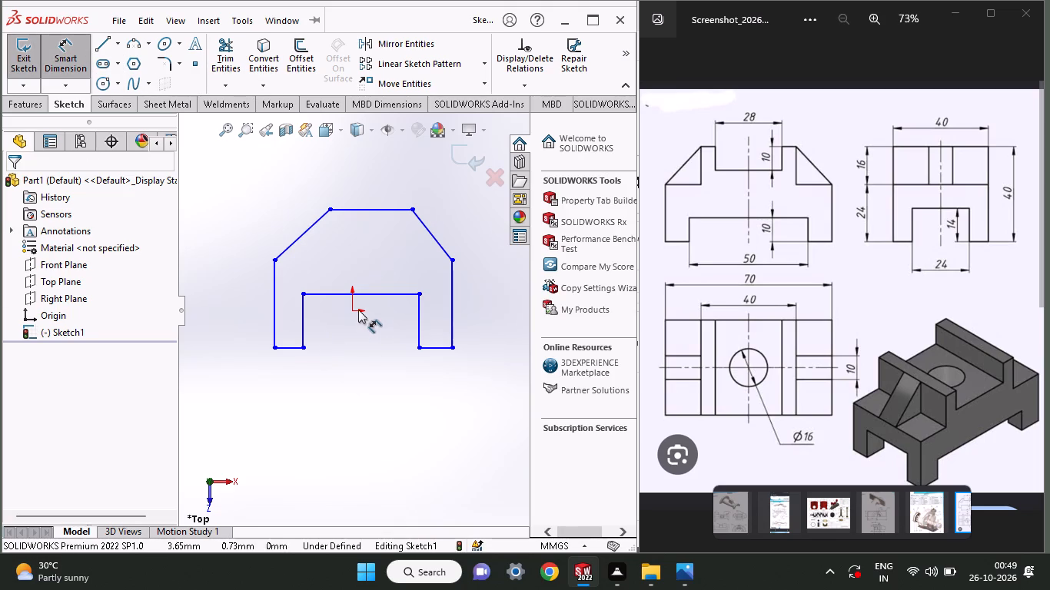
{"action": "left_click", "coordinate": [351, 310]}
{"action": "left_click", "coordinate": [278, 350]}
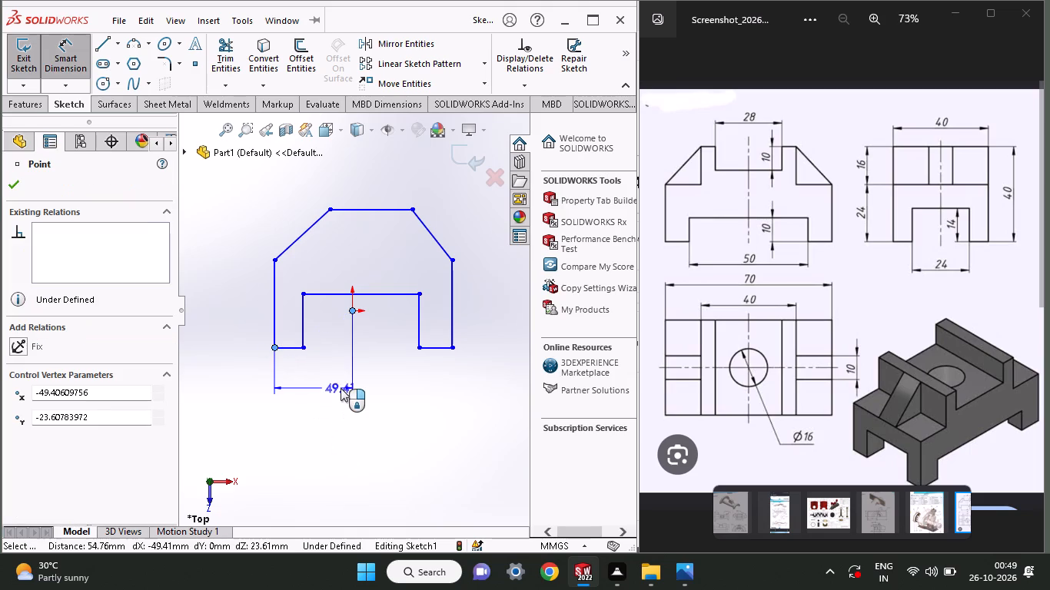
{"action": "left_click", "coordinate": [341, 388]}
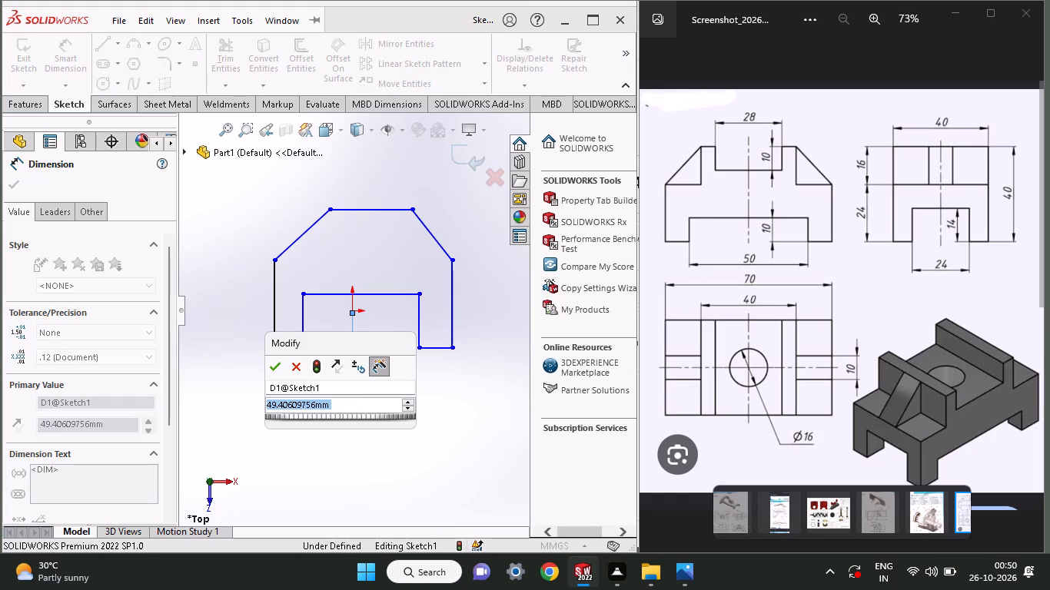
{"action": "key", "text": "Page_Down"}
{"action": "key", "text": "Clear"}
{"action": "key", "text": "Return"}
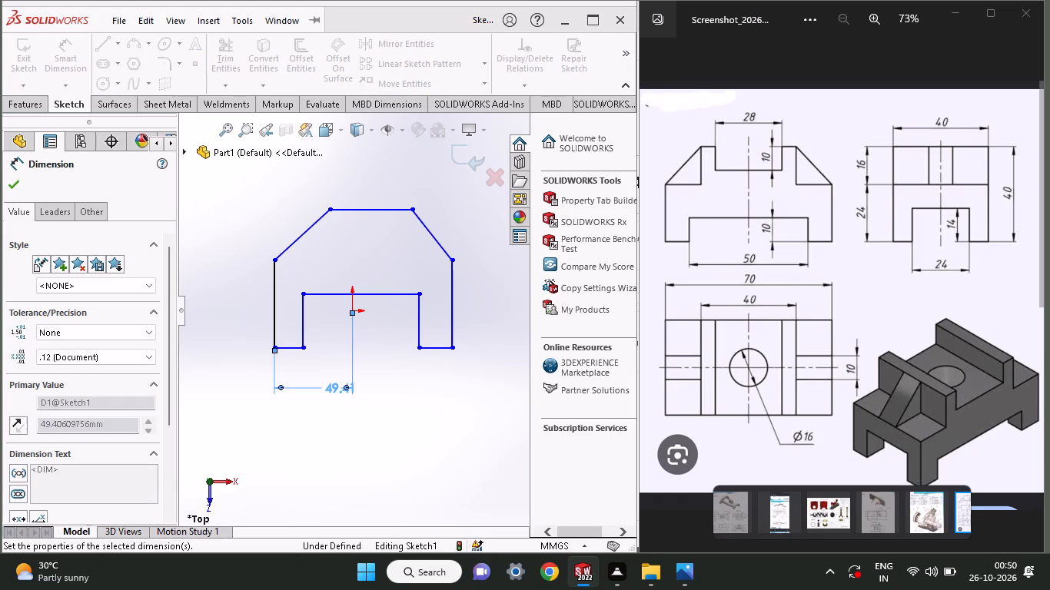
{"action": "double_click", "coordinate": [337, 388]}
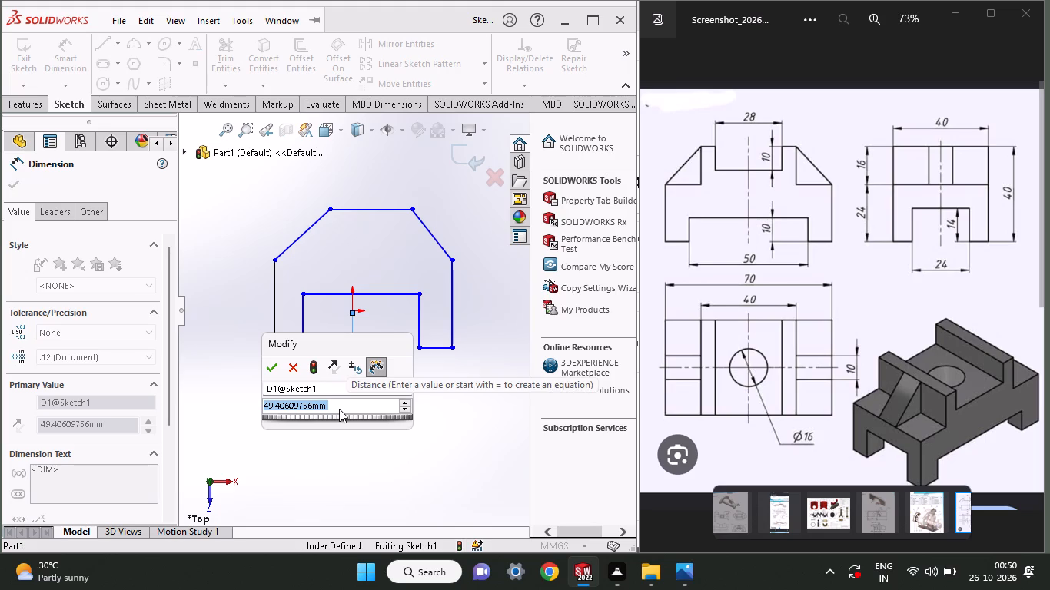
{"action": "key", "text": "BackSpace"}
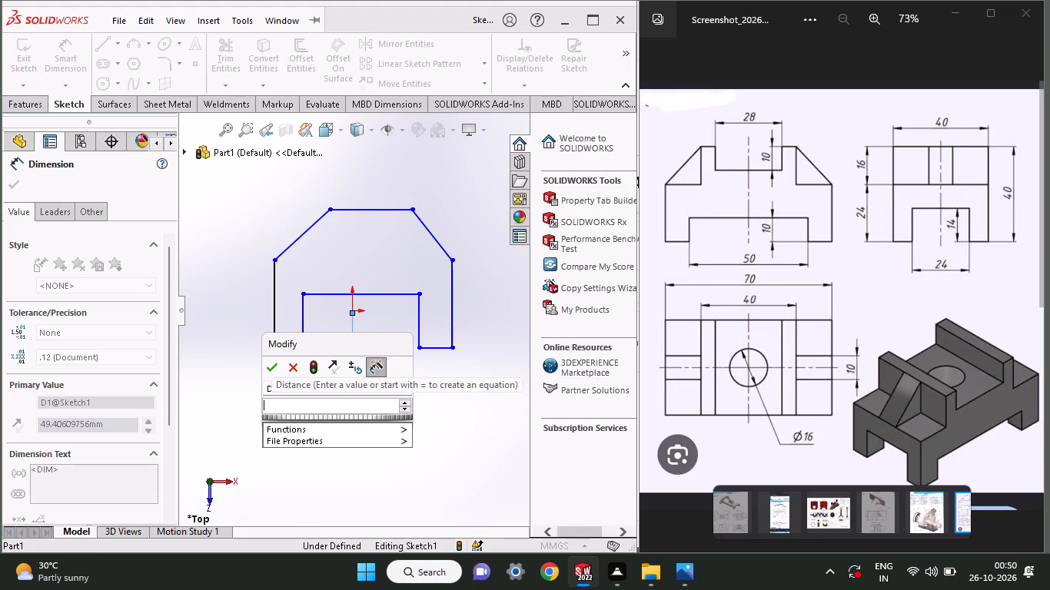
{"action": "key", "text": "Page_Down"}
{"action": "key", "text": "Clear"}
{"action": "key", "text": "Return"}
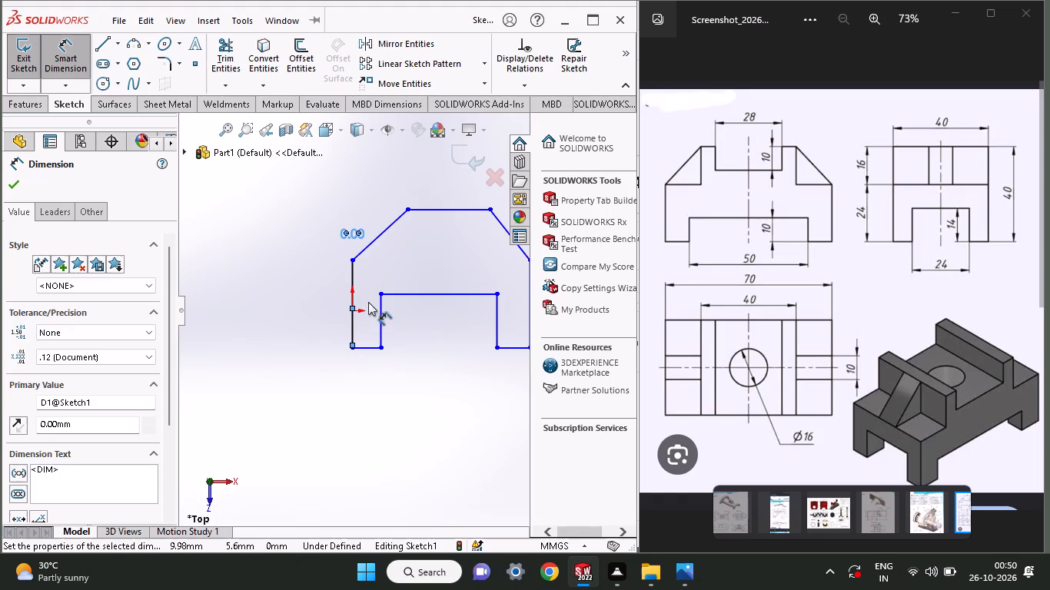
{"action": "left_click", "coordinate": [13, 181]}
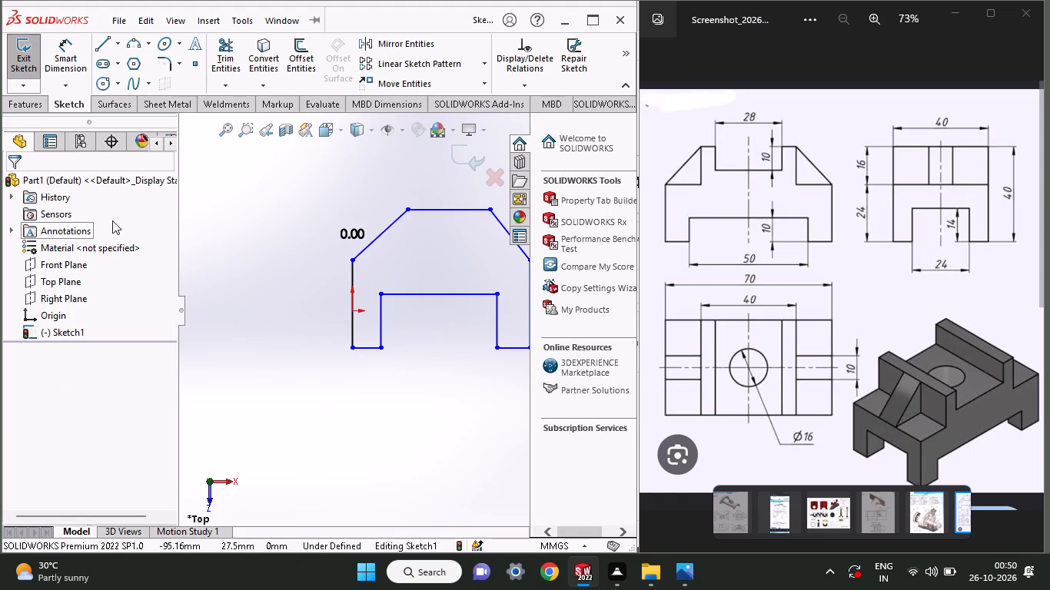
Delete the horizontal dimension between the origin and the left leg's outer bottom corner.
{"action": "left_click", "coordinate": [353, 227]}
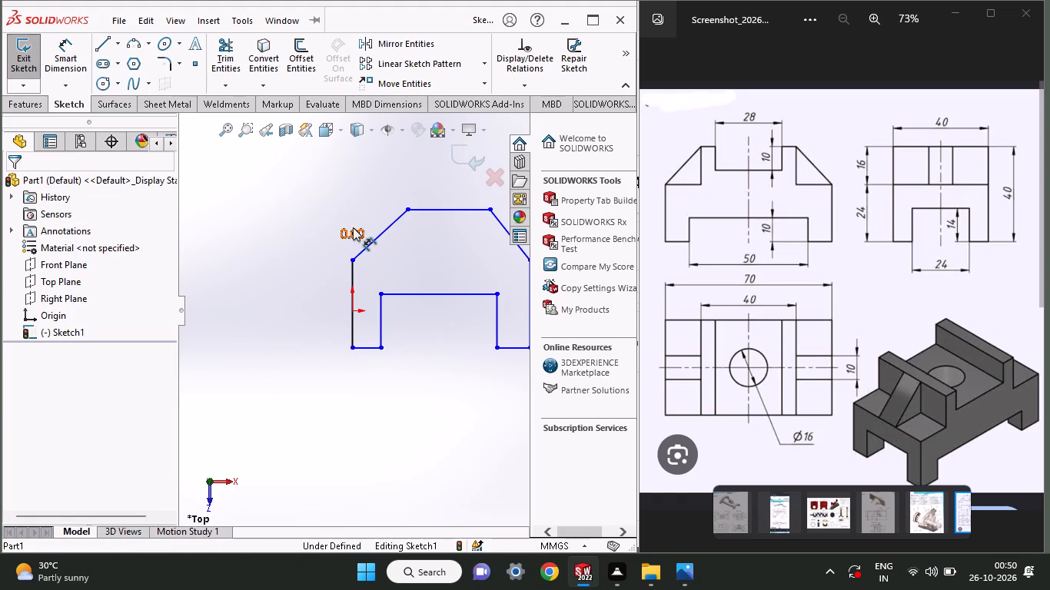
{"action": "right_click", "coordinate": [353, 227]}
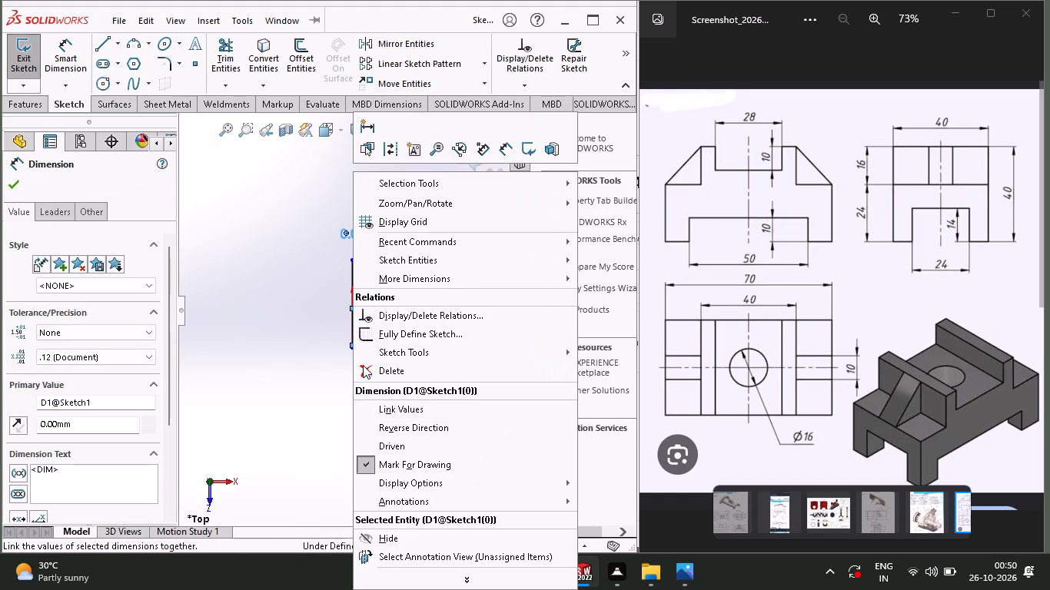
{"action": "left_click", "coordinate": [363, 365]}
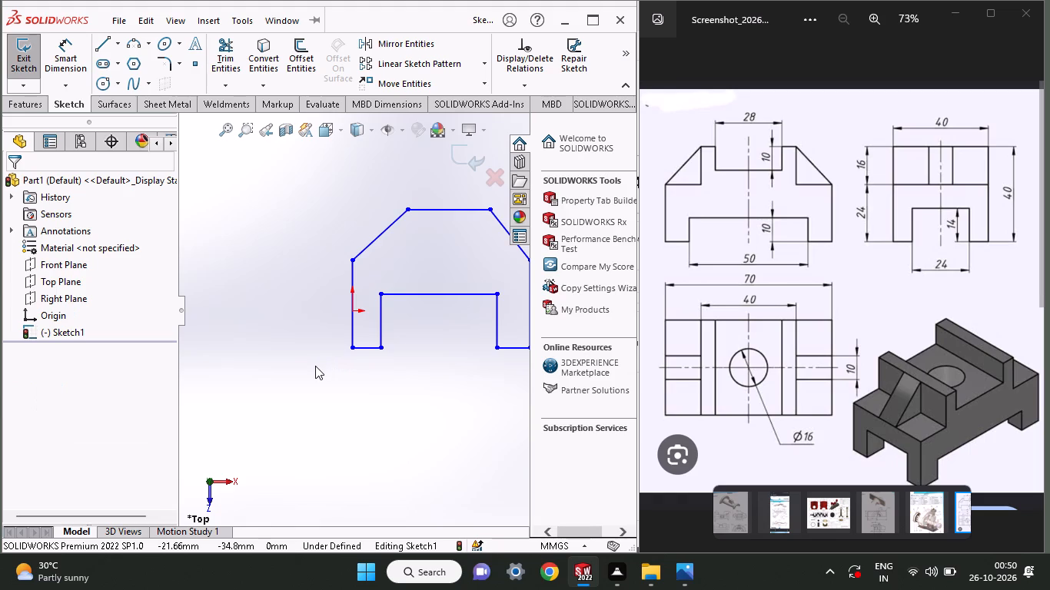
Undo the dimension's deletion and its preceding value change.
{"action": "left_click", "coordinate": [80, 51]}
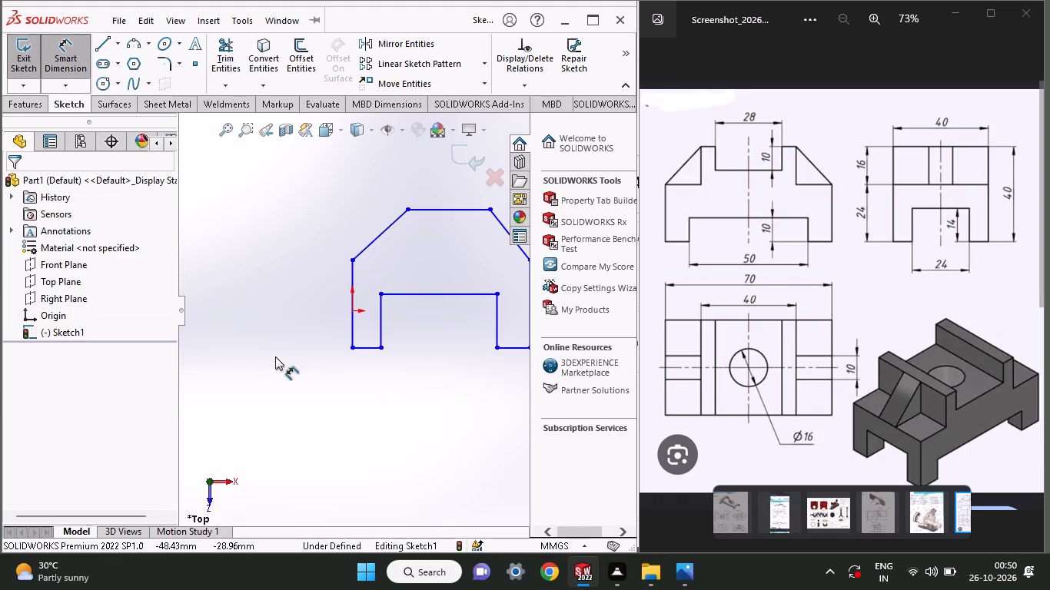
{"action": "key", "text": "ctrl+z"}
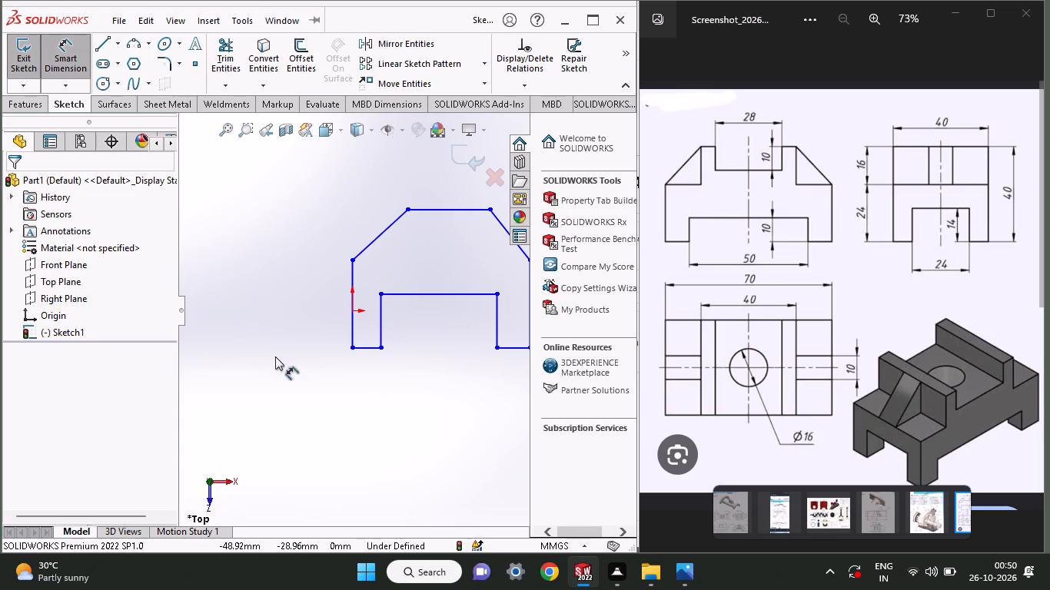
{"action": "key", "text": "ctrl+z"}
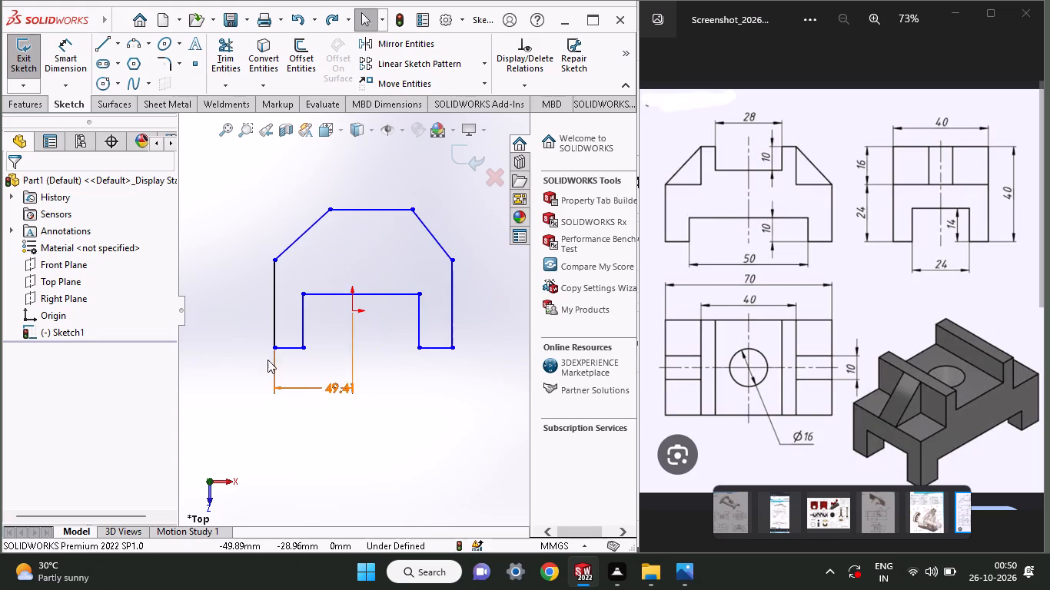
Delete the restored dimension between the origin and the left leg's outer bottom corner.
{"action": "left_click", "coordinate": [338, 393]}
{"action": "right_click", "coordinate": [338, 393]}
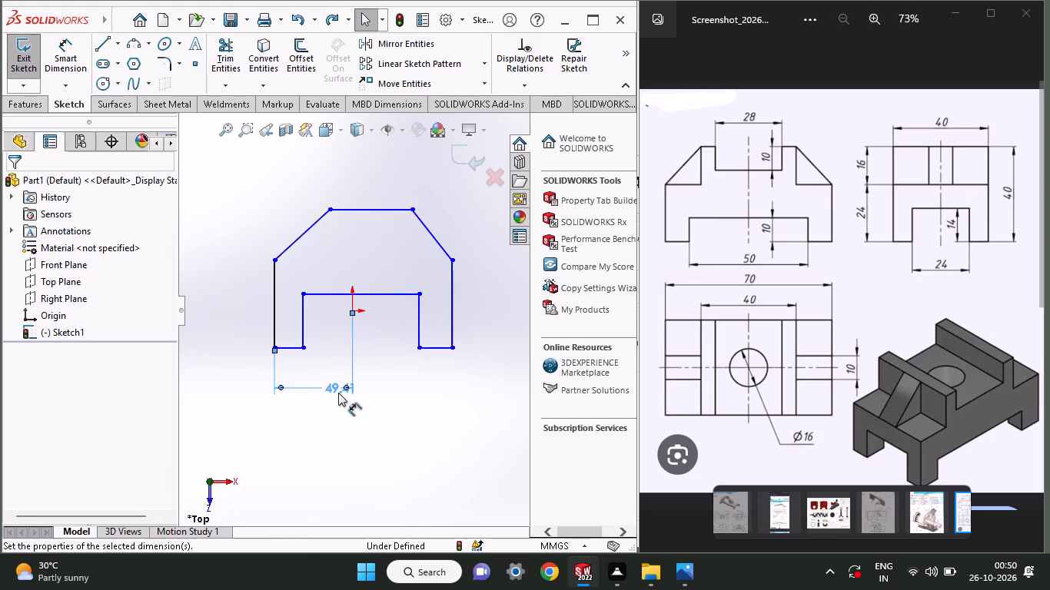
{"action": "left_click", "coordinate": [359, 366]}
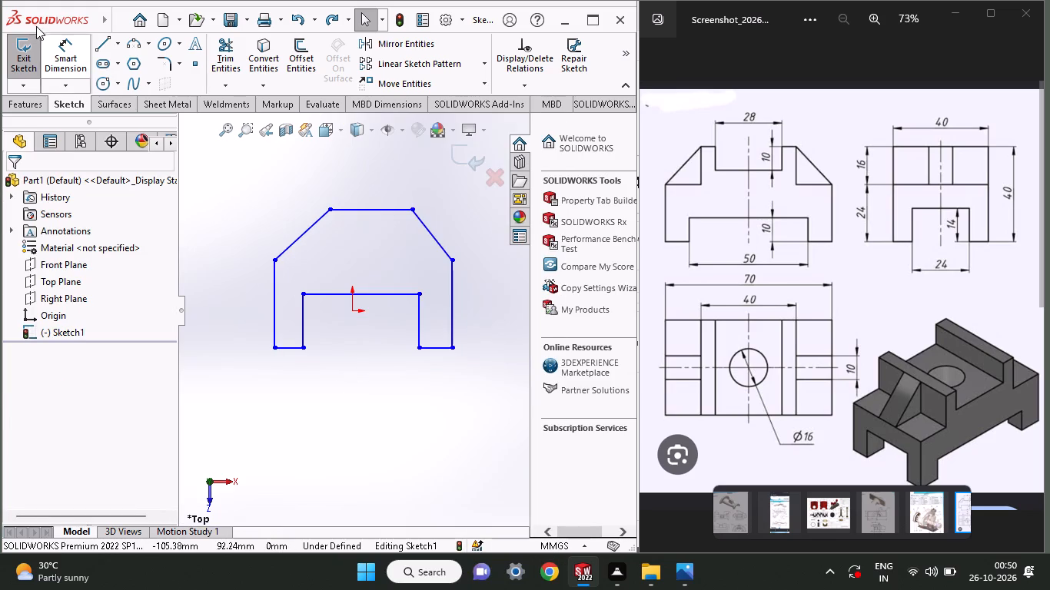
Dimension the horizontal distance from the origin to the left leg's inner bottom corner as 50 mm.
{"action": "left_click", "coordinate": [64, 56]}
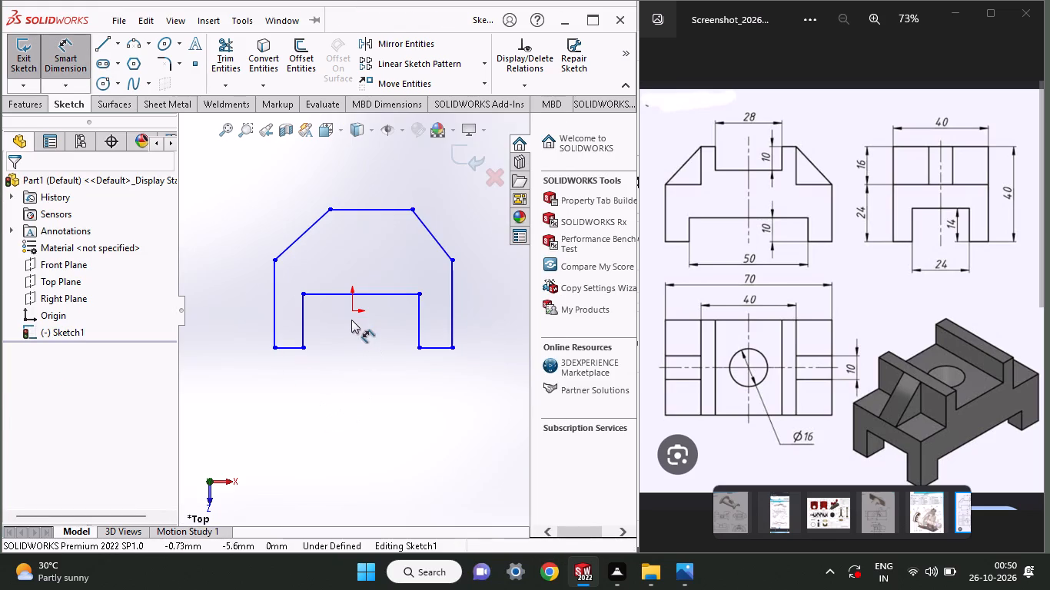
{"action": "left_click", "coordinate": [353, 311]}
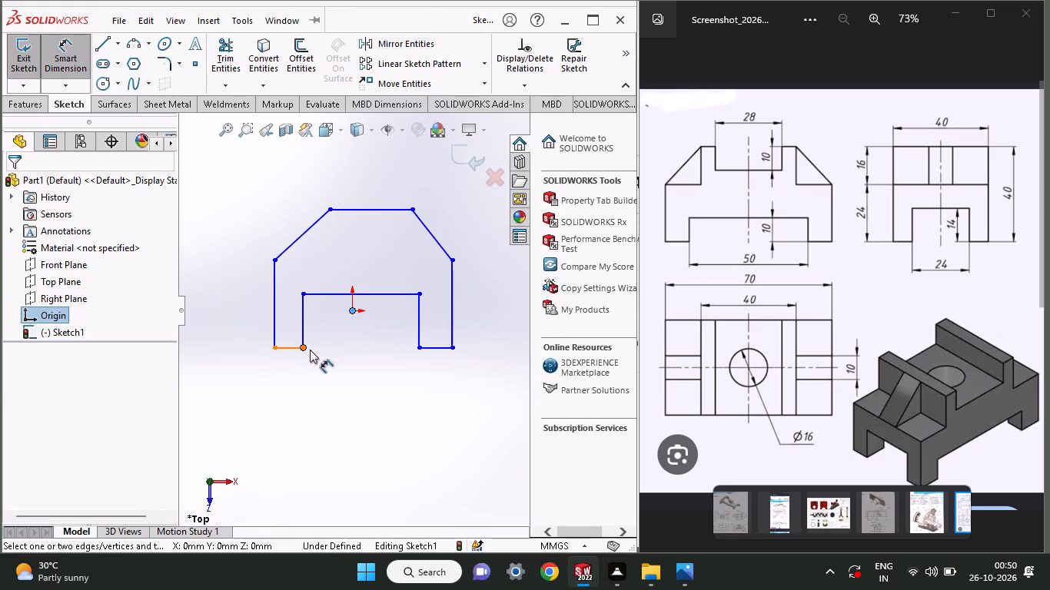
{"action": "left_click", "coordinate": [302, 350]}
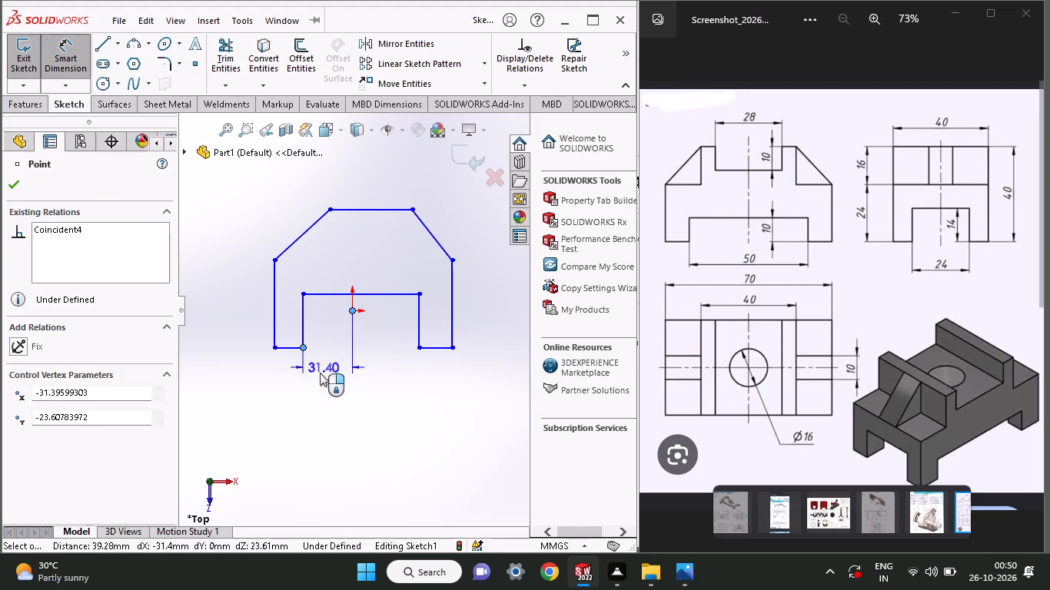
{"action": "left_click", "coordinate": [317, 383]}
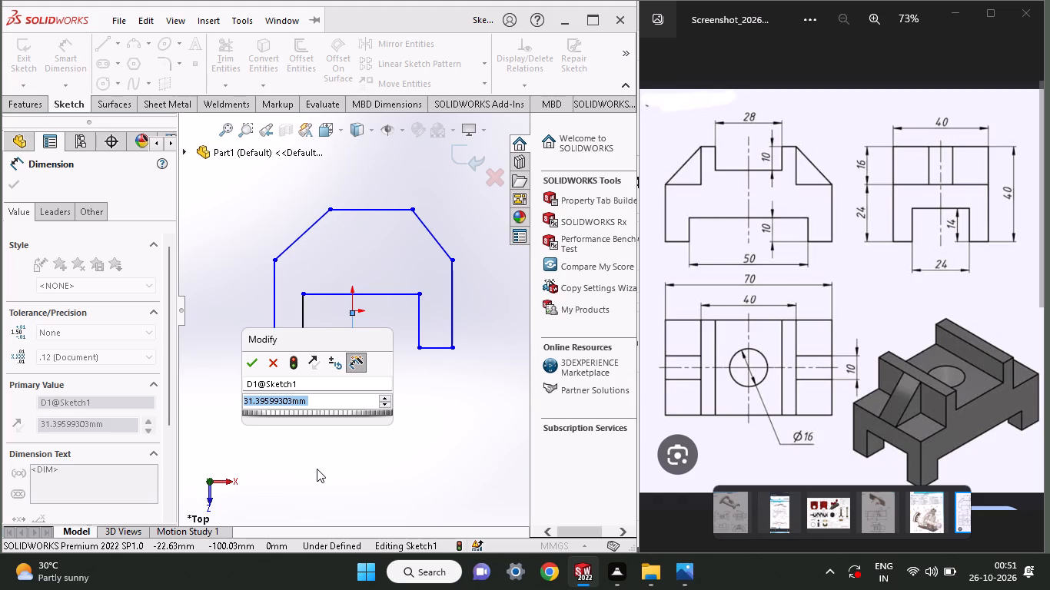
{"action": "left_click", "coordinate": [777, 309]}
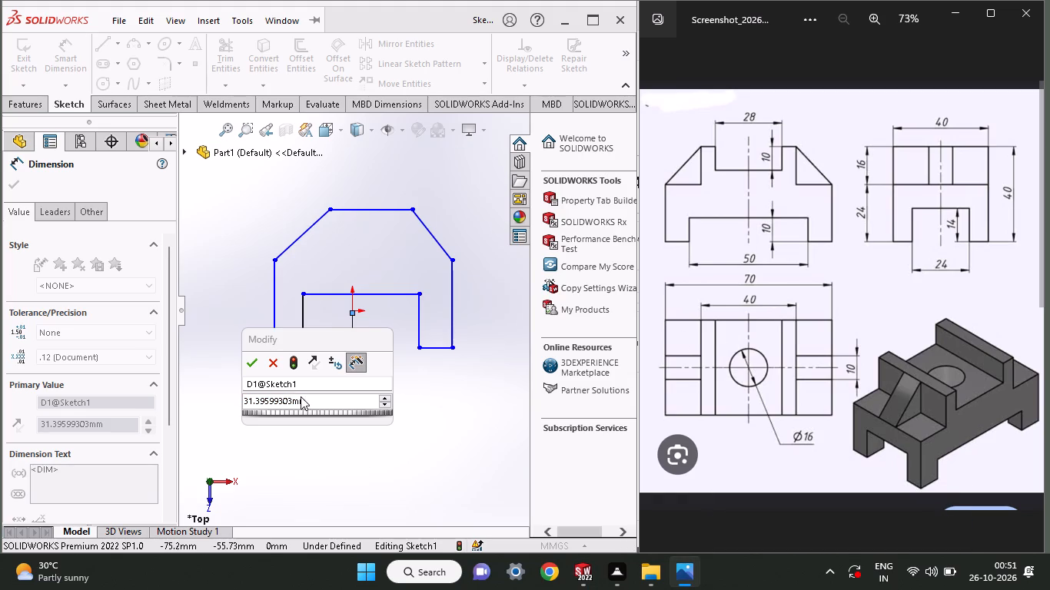
{"action": "left_click_drag", "start_coordinate": [321, 396], "coordinate": [251, 403]}
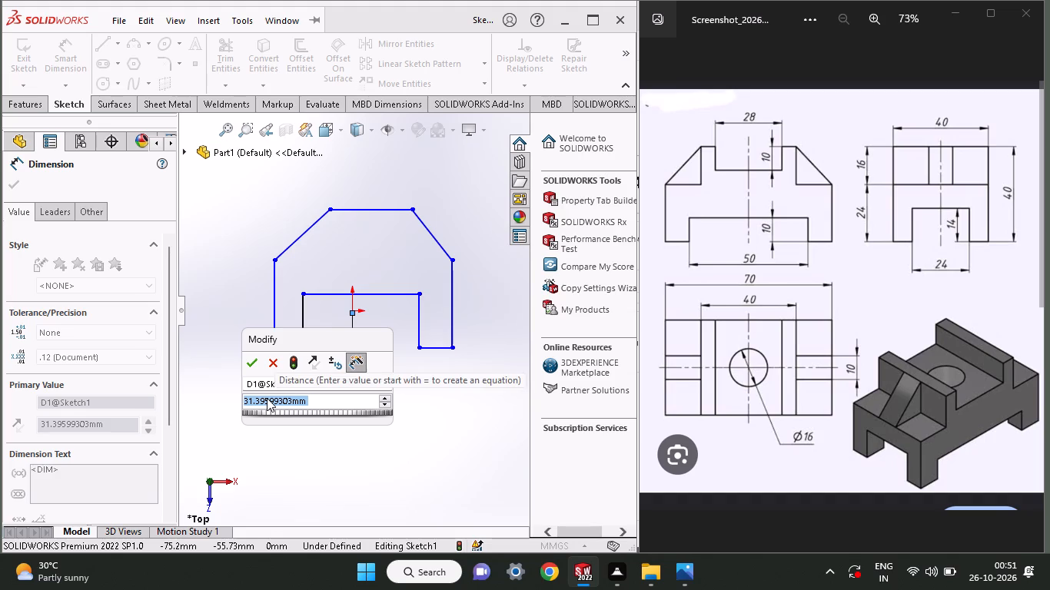
{"action": "key", "text": "Clear"}
{"action": "key", "text": "Insert"}
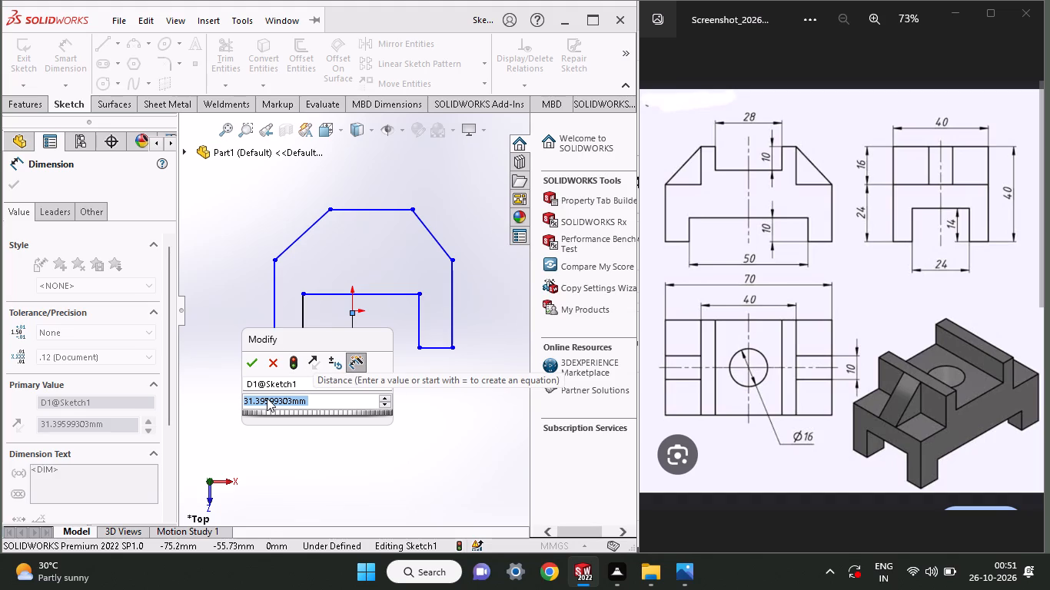
{"action": "key", "text": "BackSpace"}
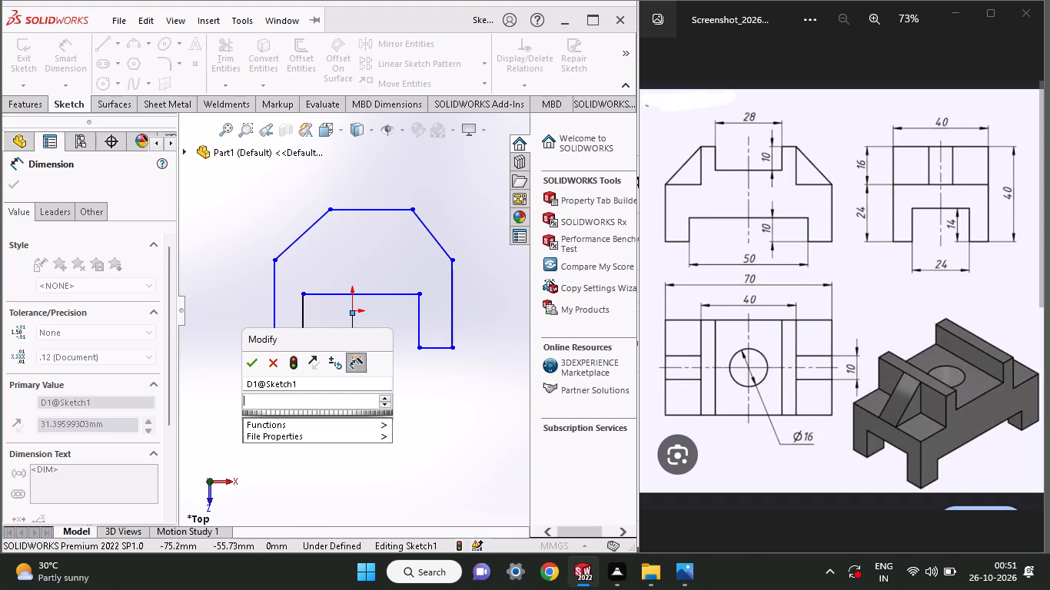
{"action": "key", "text": "BackSpace"}
{"action": "key", "text": "BackSpace"}
{"action": "key", "text": "Clear"}
{"action": "key", "text": "Insert"}
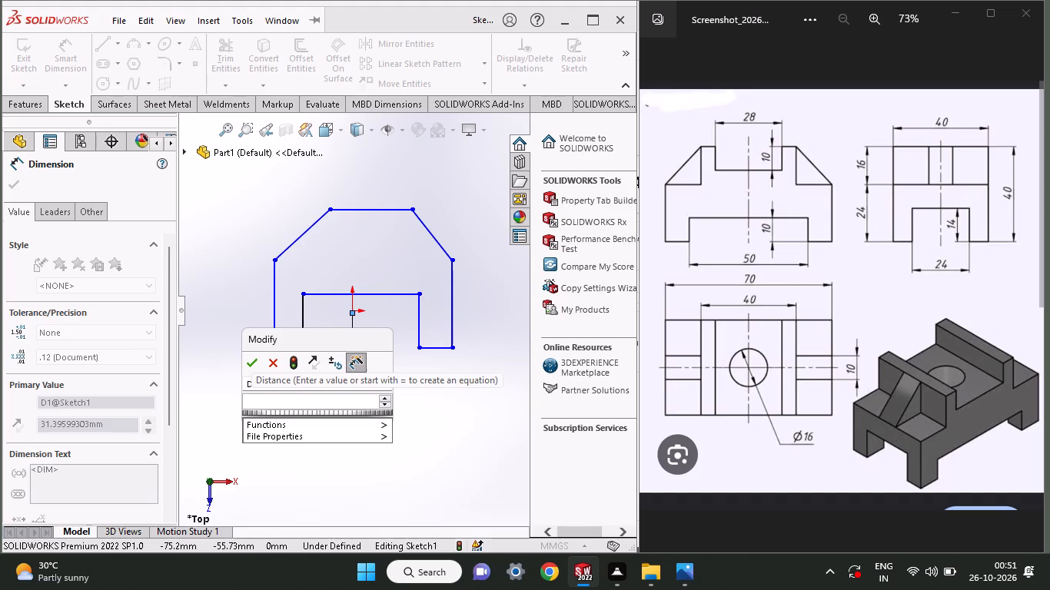
{"action": "key", "text": "5"}
{"action": "key", "text": "0"}
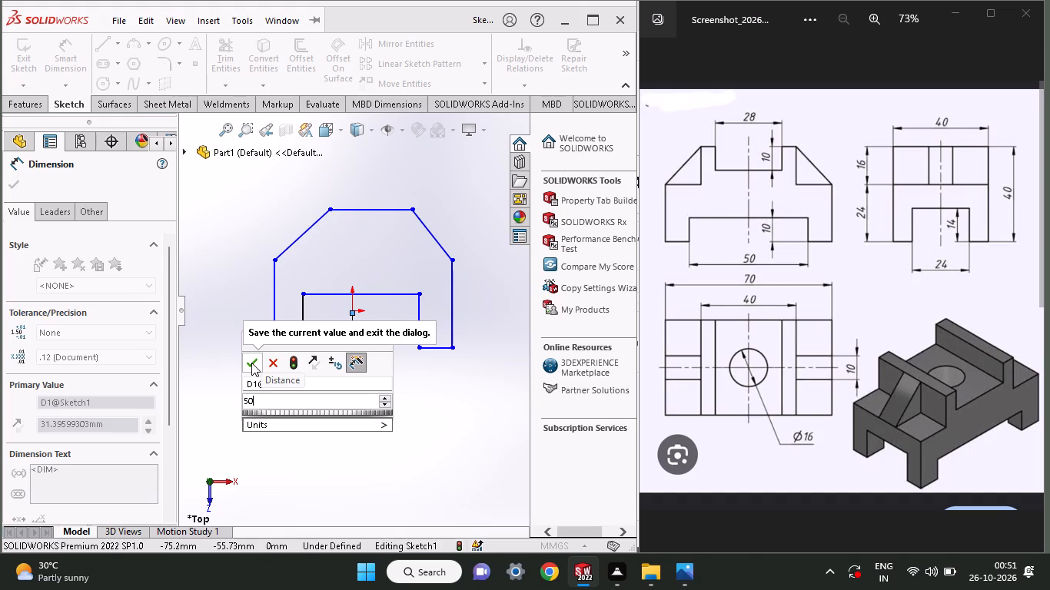
{"action": "left_click", "coordinate": [251, 363]}
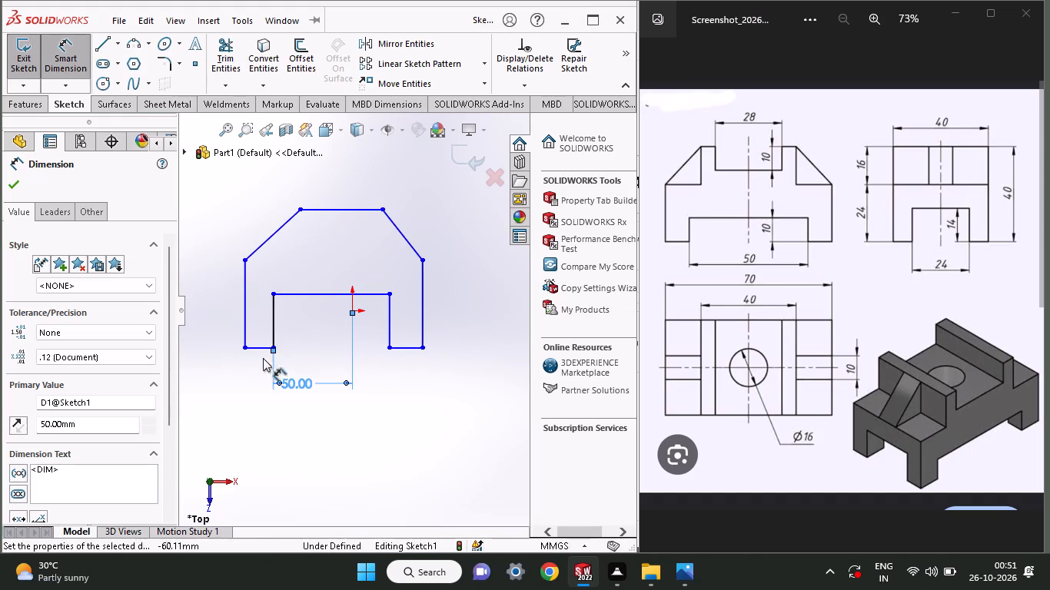
Dimension the horizontal distance from the origin to the right leg's inner bottom corner as 50 mm.
{"action": "left_click", "coordinate": [59, 45]}
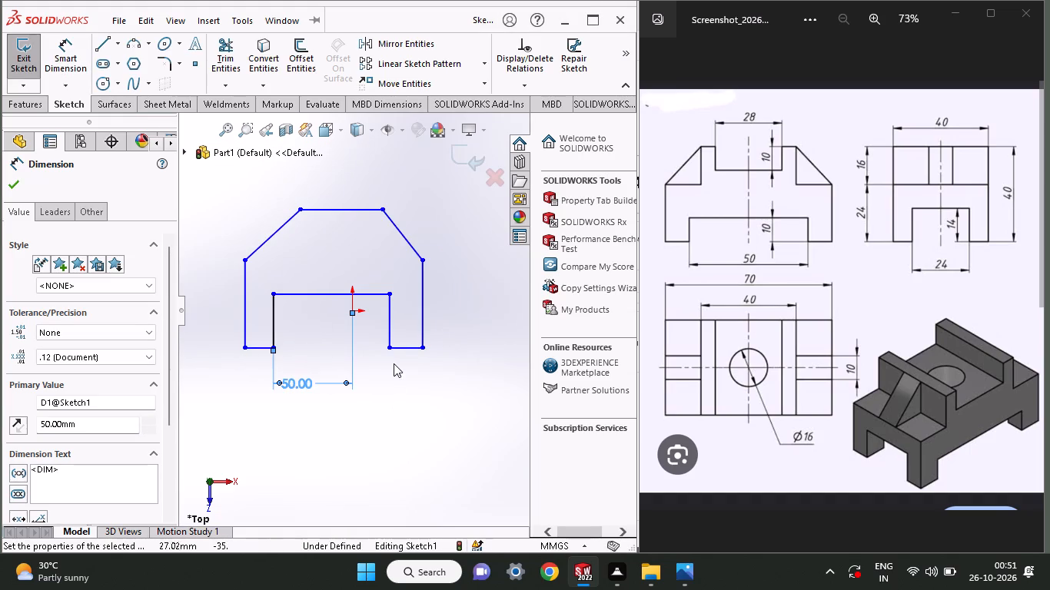
{"action": "left_click", "coordinate": [55, 44]}
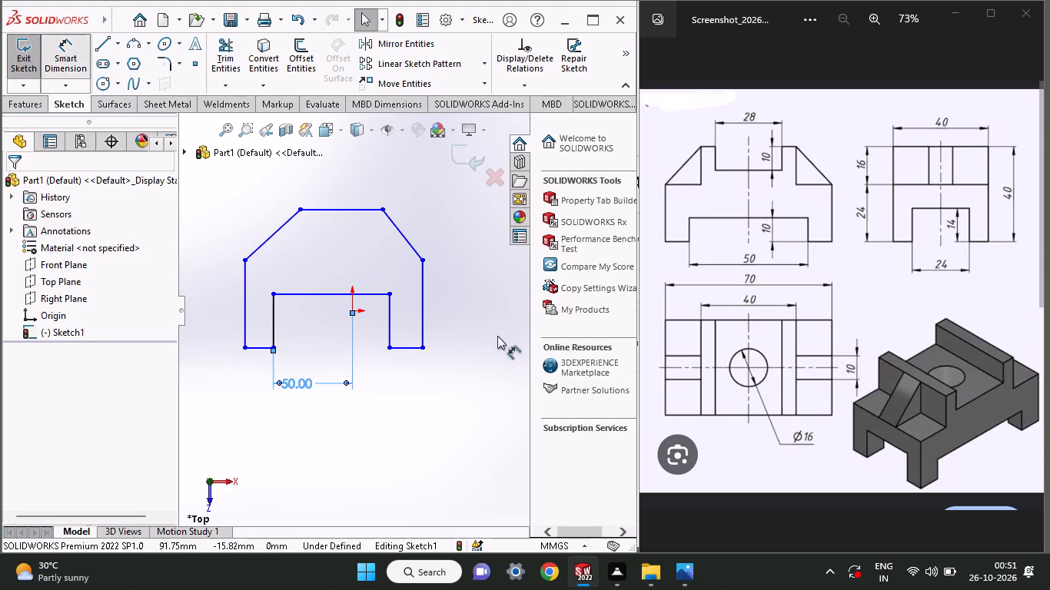
{"action": "left_click", "coordinate": [394, 345]}
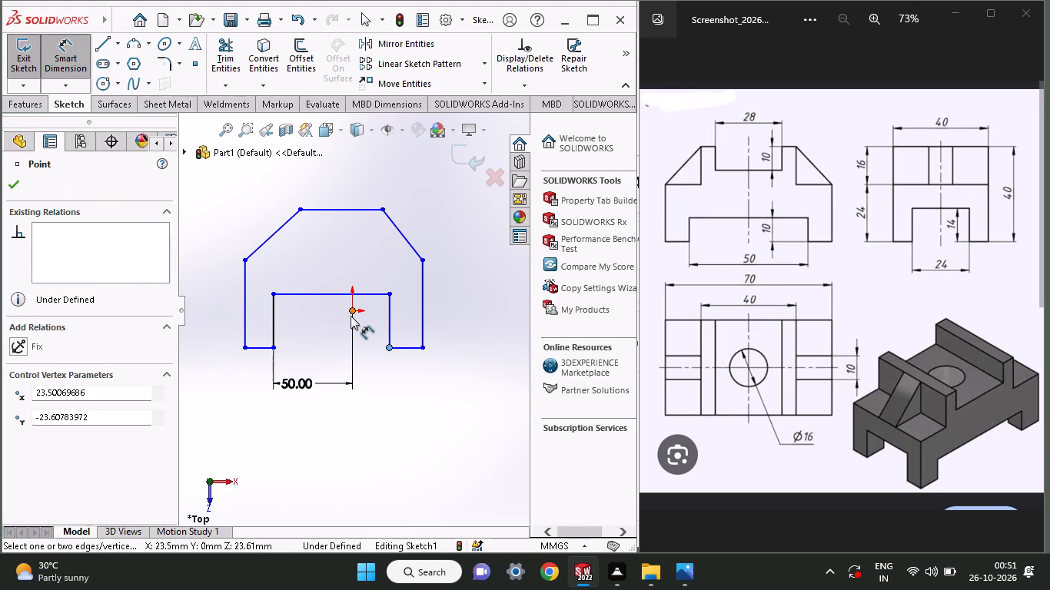
{"action": "left_click", "coordinate": [352, 311]}
{"action": "left_click", "coordinate": [384, 407]}
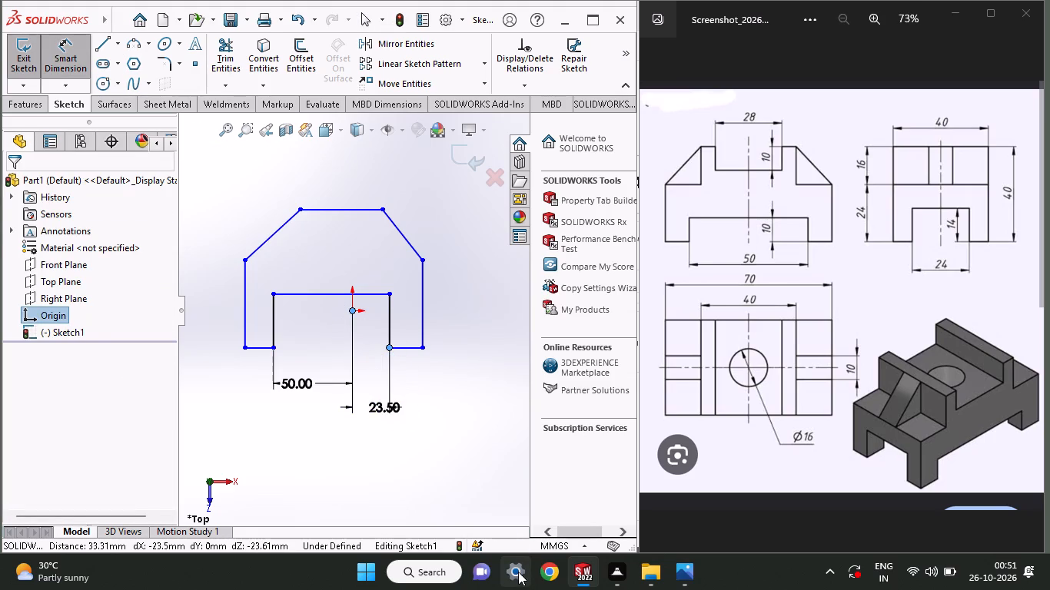
{"action": "type", "text": "50"}
{"action": "key", "text": "Return"}
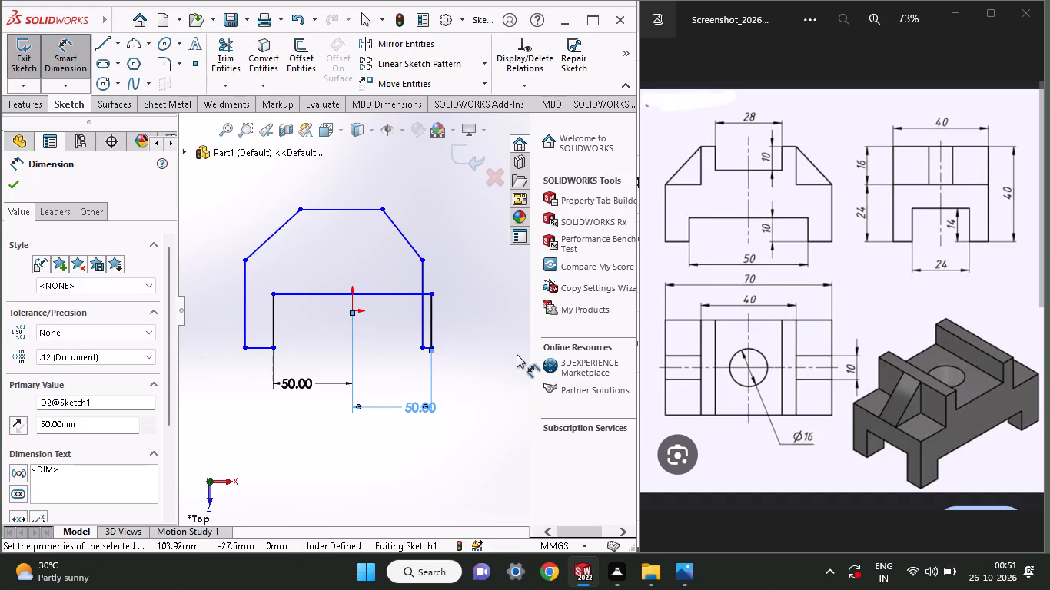
Dimension the width of the left leg's bottom edge as 10 mm.
{"action": "left_click", "coordinate": [253, 352]}
{"action": "left_click", "coordinate": [256, 409]}
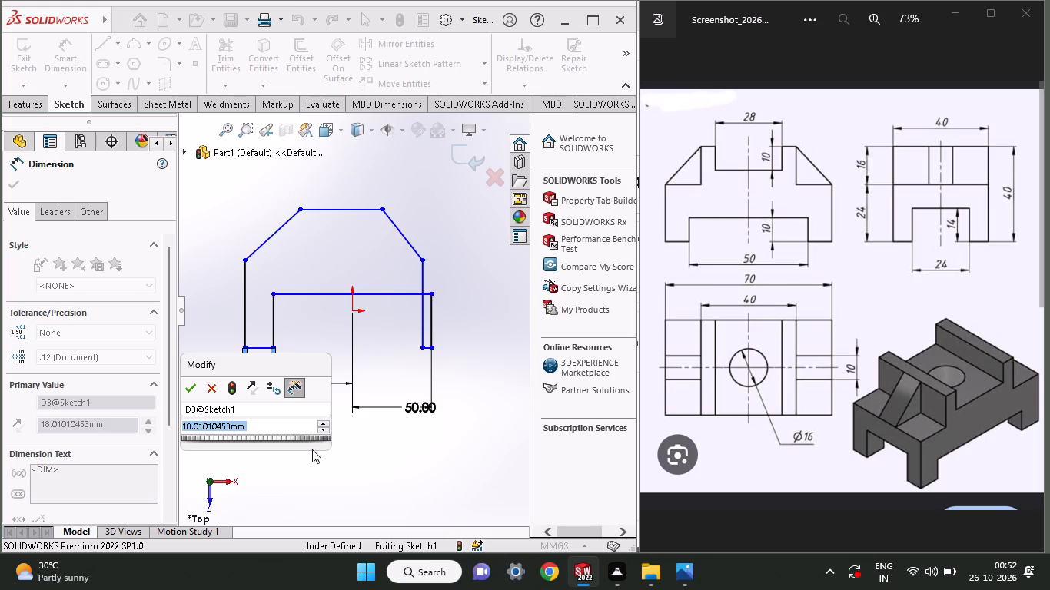
{"action": "type", "text": "10"}
{"action": "key", "text": "Return"}
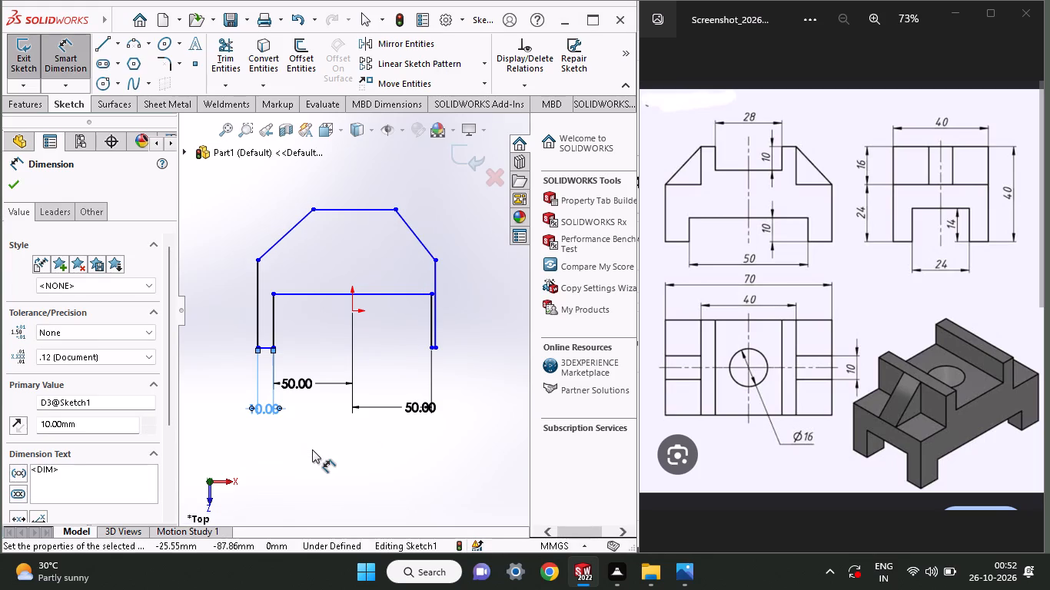
Dimension the width of the right leg's bottom edge as 10 mm.
{"action": "left_click", "coordinate": [440, 348]}
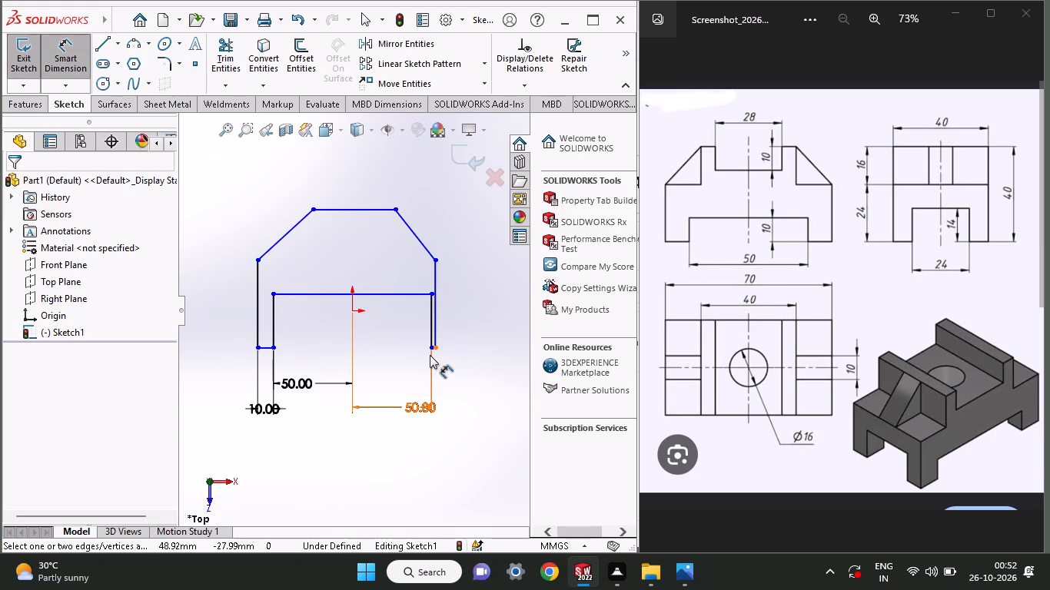
{"action": "left_click", "coordinate": [428, 351]}
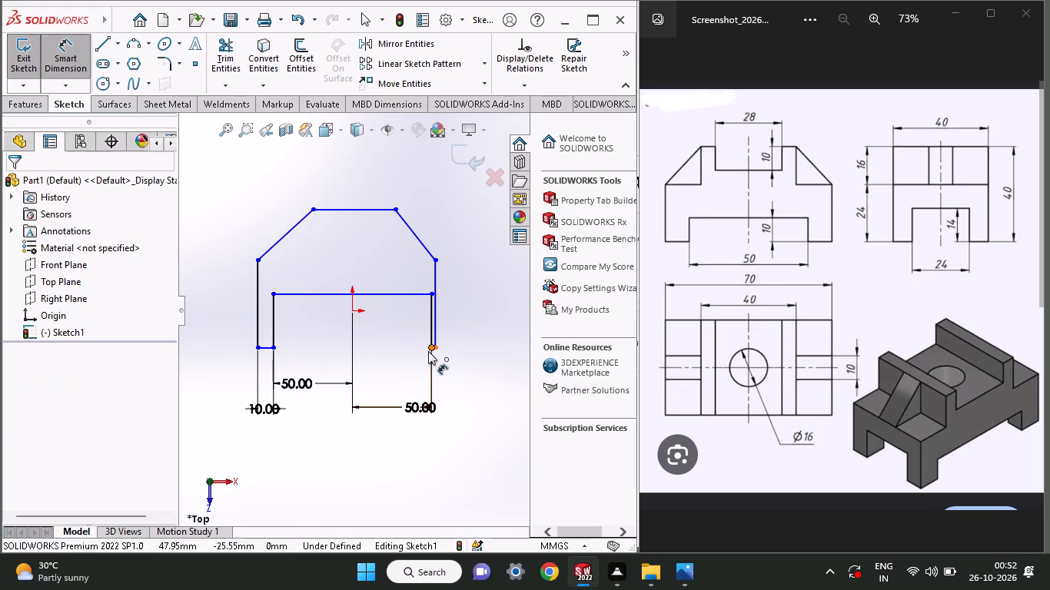
{"action": "left_click", "coordinate": [440, 351]}
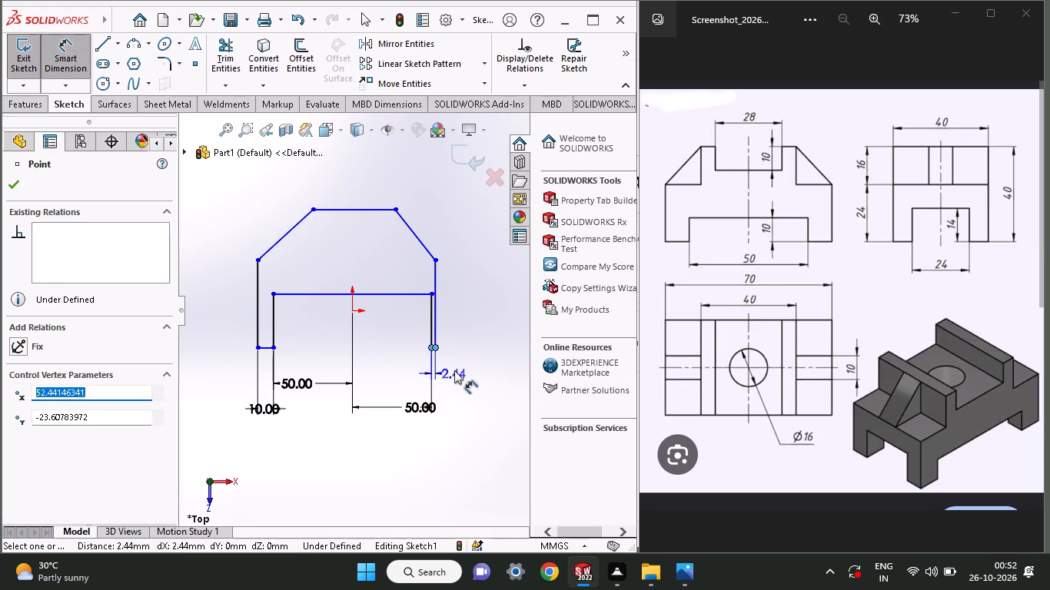
{"action": "left_click", "coordinate": [460, 366]}
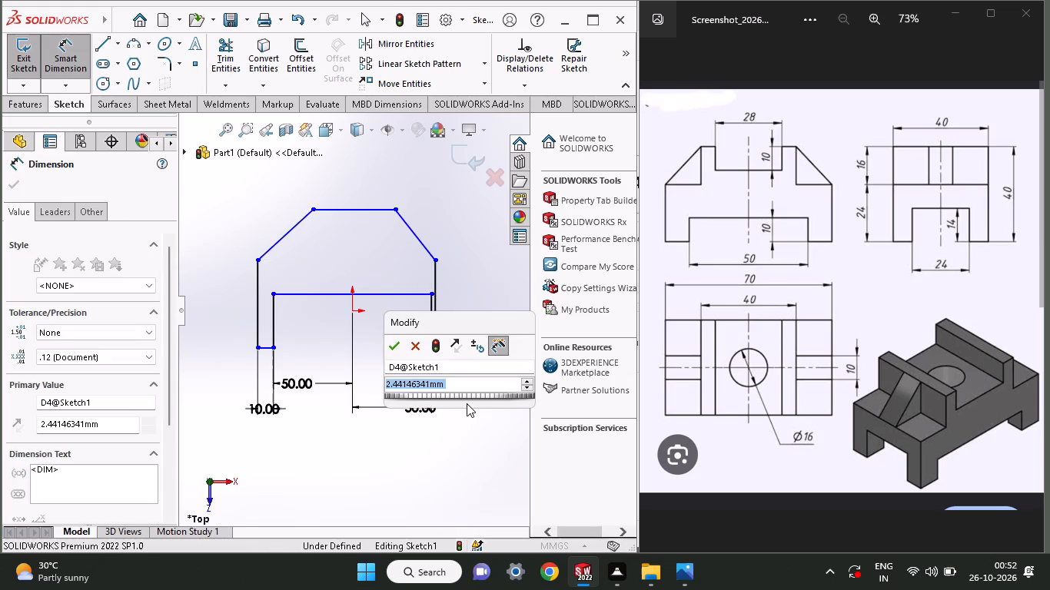
{"action": "type", "text": "10"}
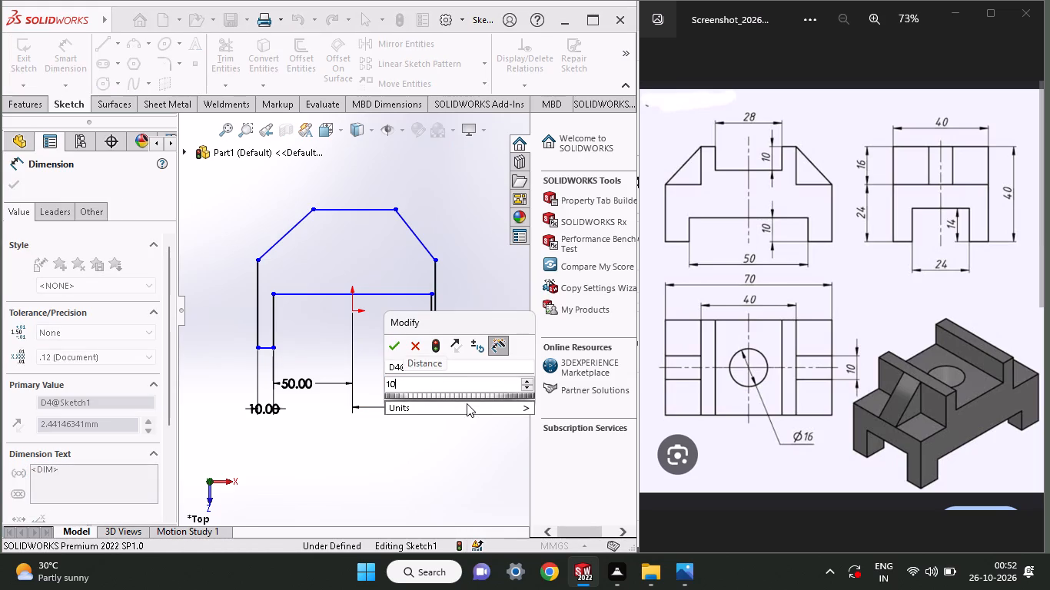
{"action": "key", "text": "Return"}
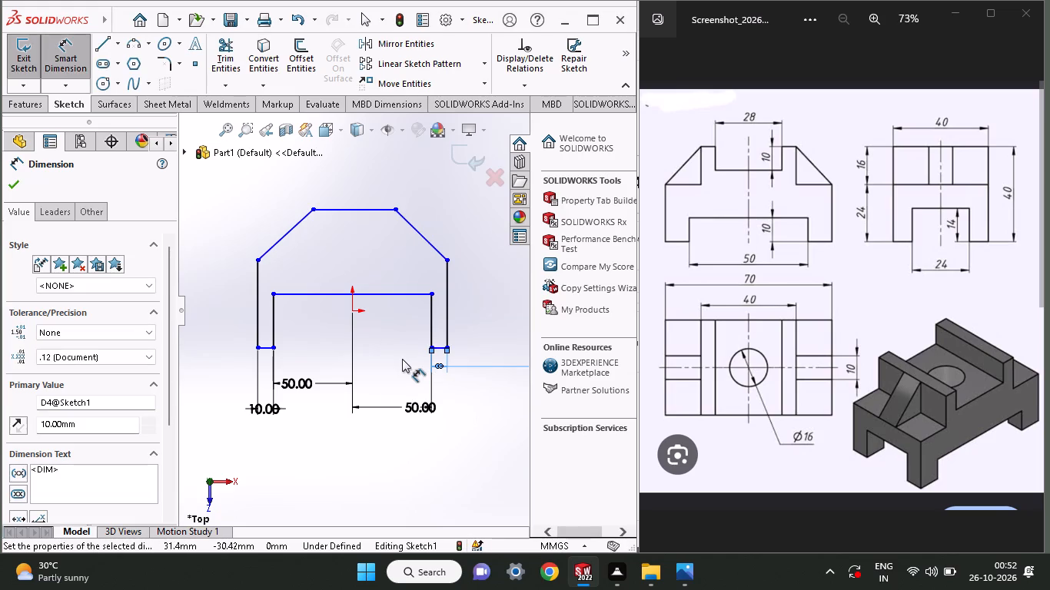
Set the horizontal distances from the origin to both legs' inner bottom corners to 25 mm each.
{"action": "double_click", "coordinate": [301, 383]}
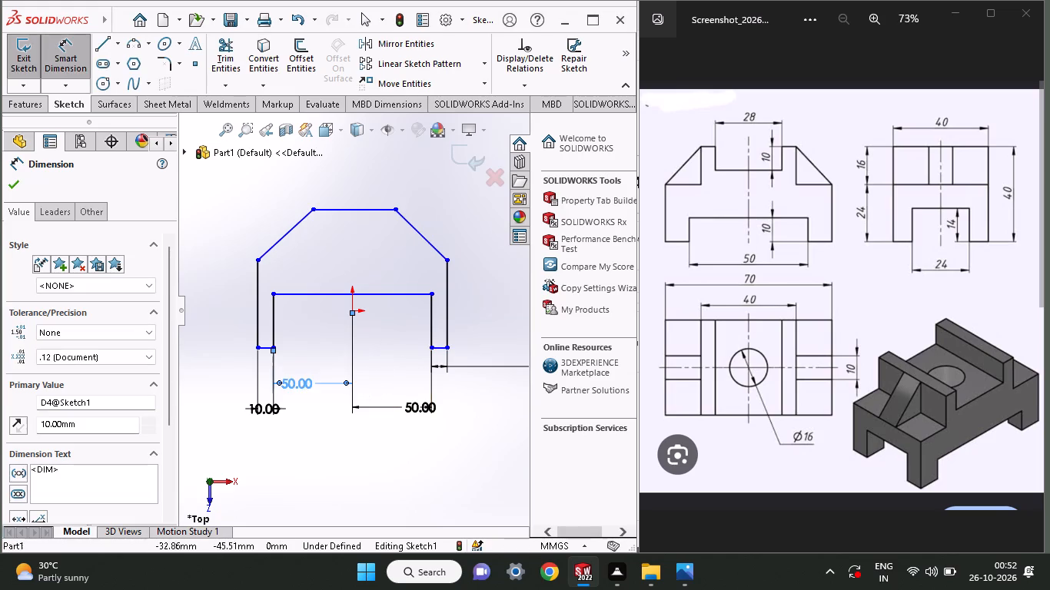
{"action": "type", "text": "25"}
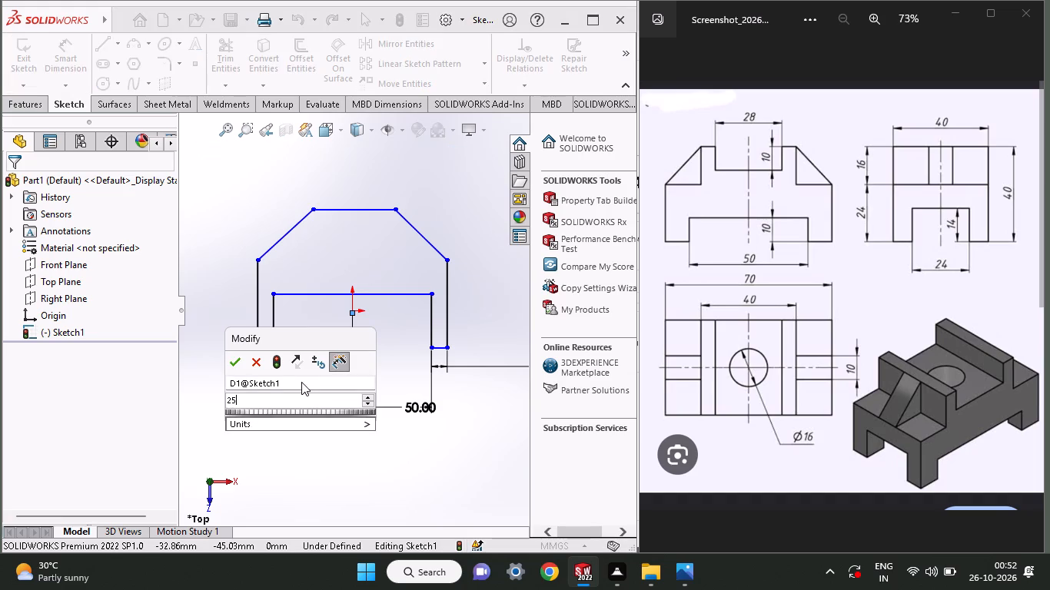
{"action": "key", "text": "Return"}
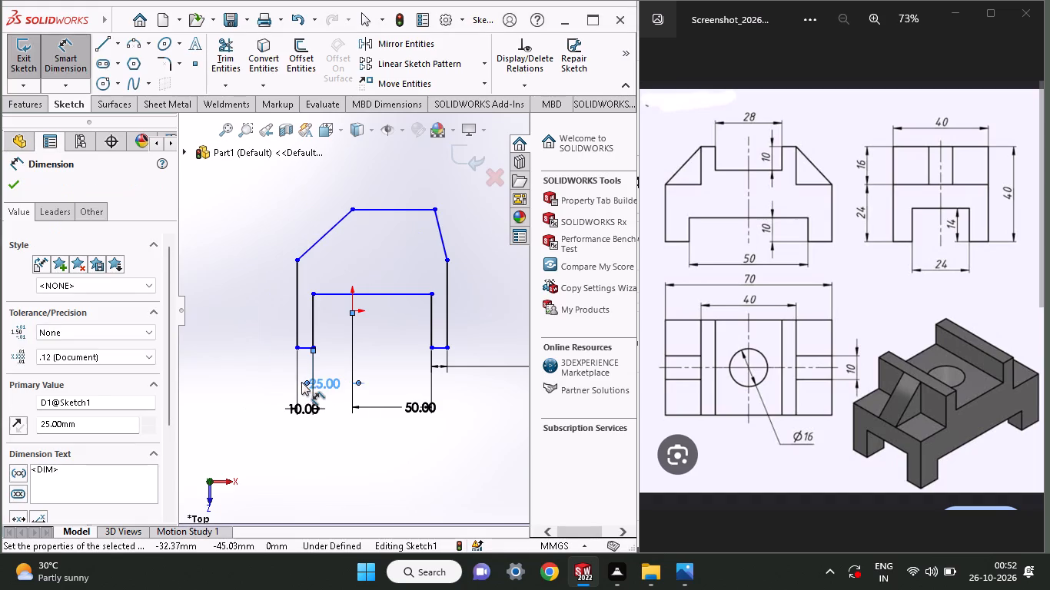
{"action": "double_click", "coordinate": [423, 410]}
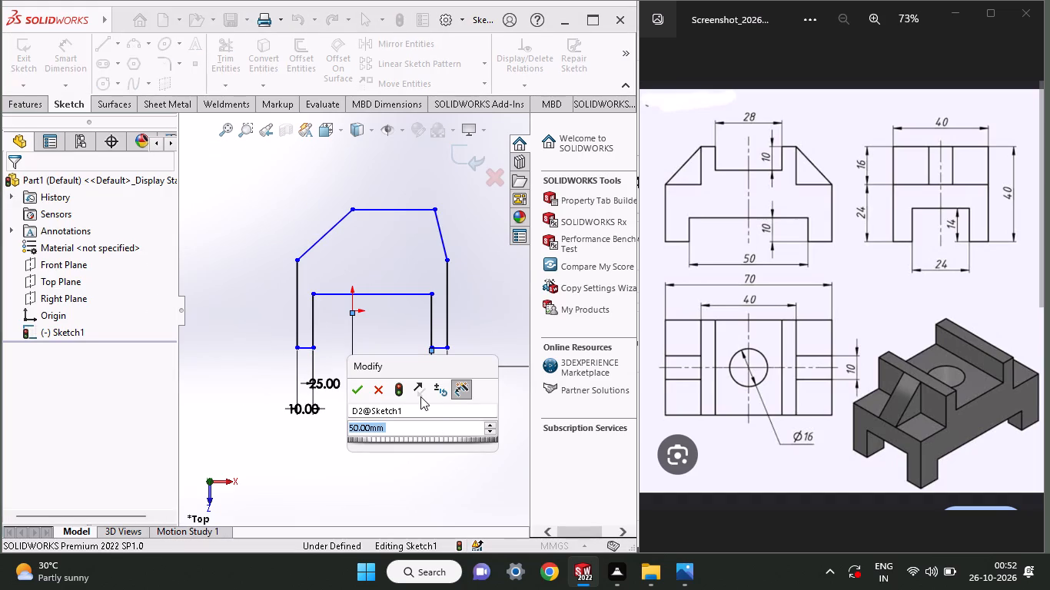
{"action": "type", "text": "25"}
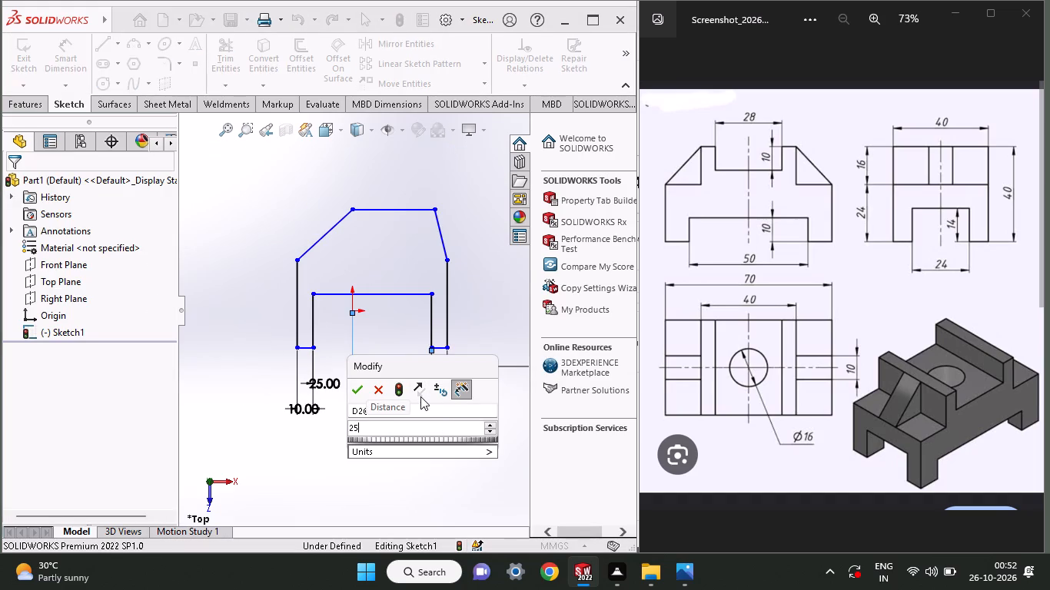
{"action": "key", "text": "Return"}
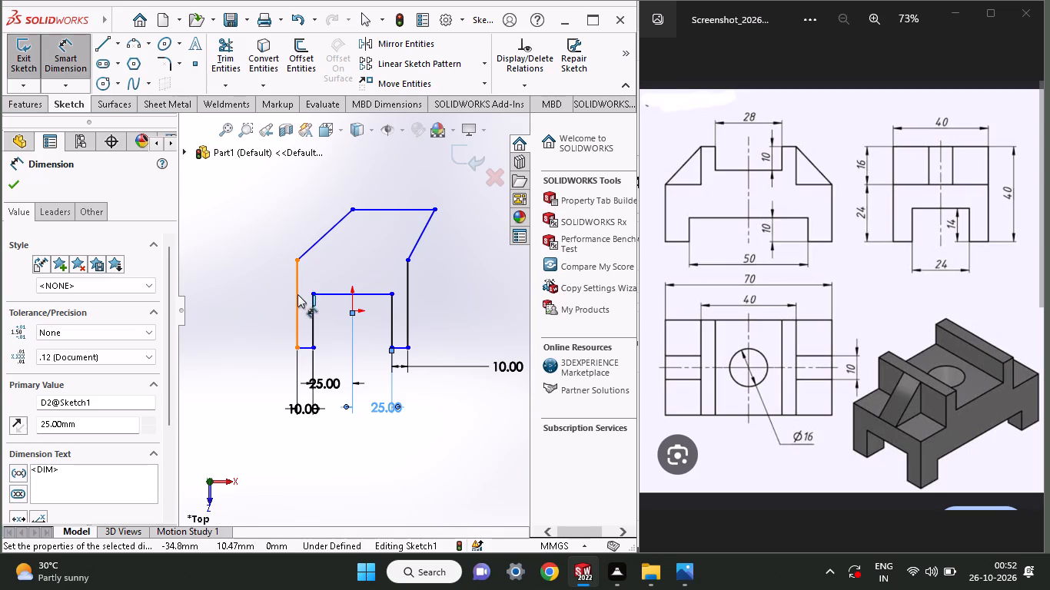
Dimension the vertical distance between the two ends of the left sloped line as 16 mm.
{"action": "left_click", "coordinate": [293, 257]}
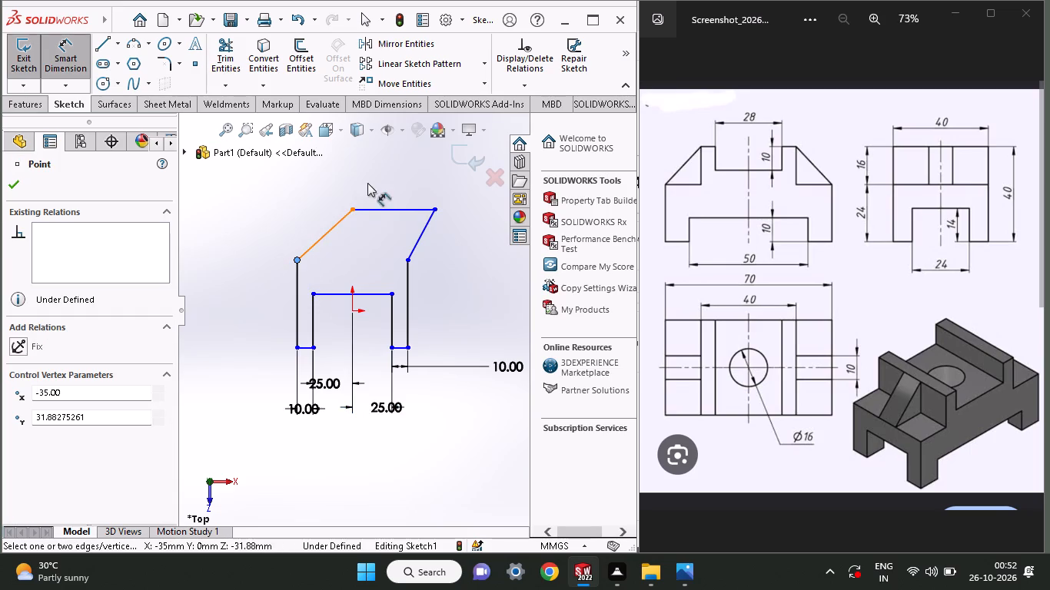
{"action": "left_click", "coordinate": [356, 206]}
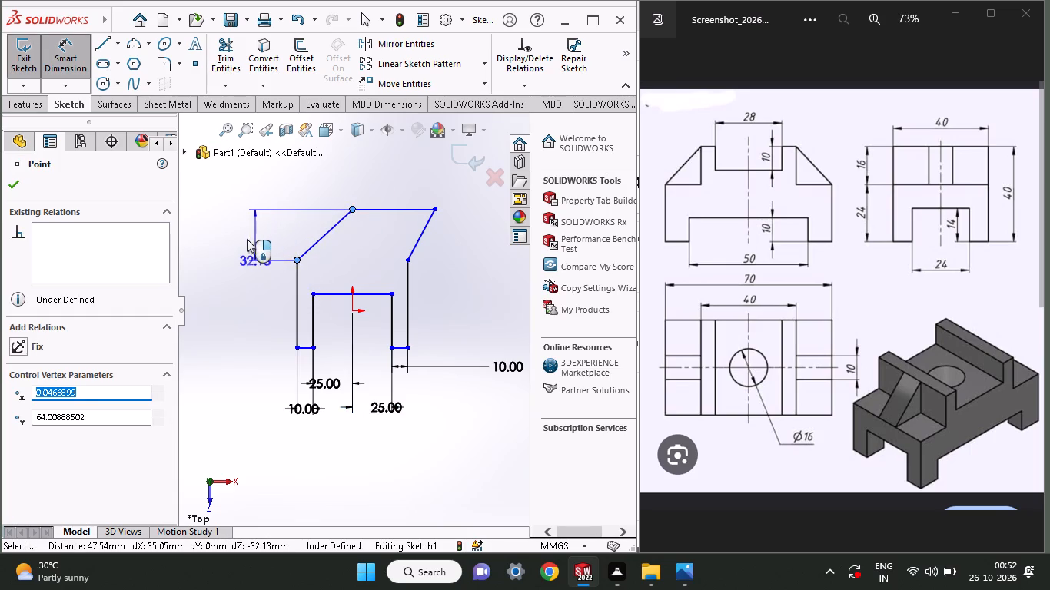
{"action": "left_click", "coordinate": [241, 240]}
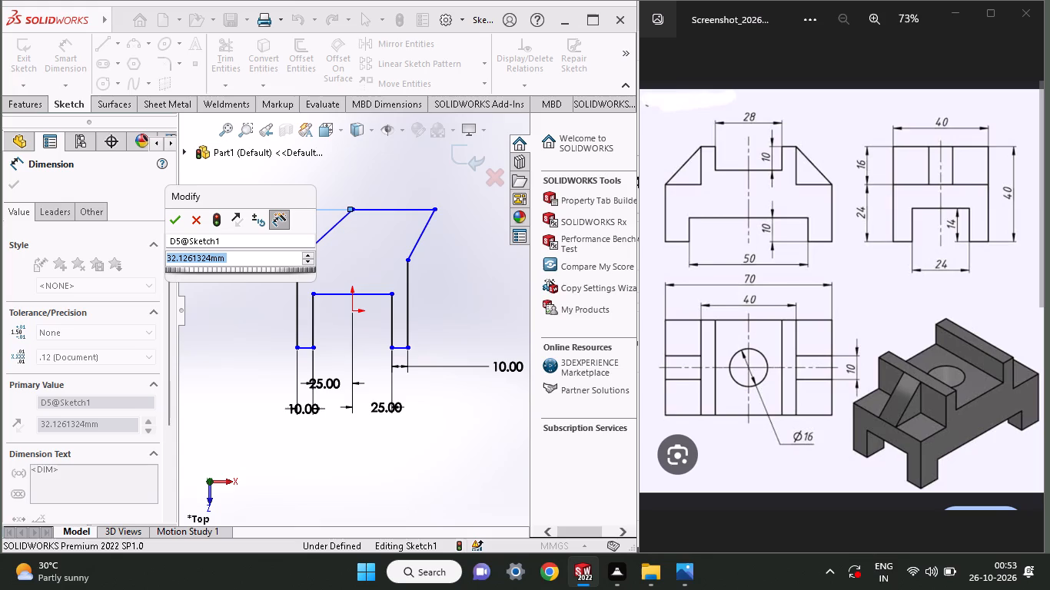
{"action": "type", "text": "16"}
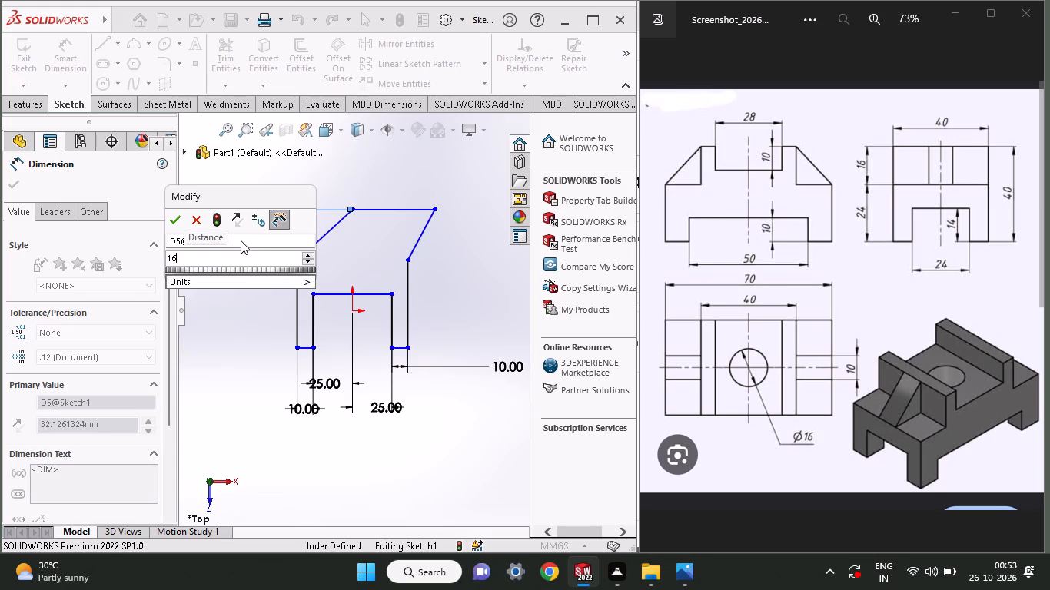
{"action": "key", "text": "Return"}
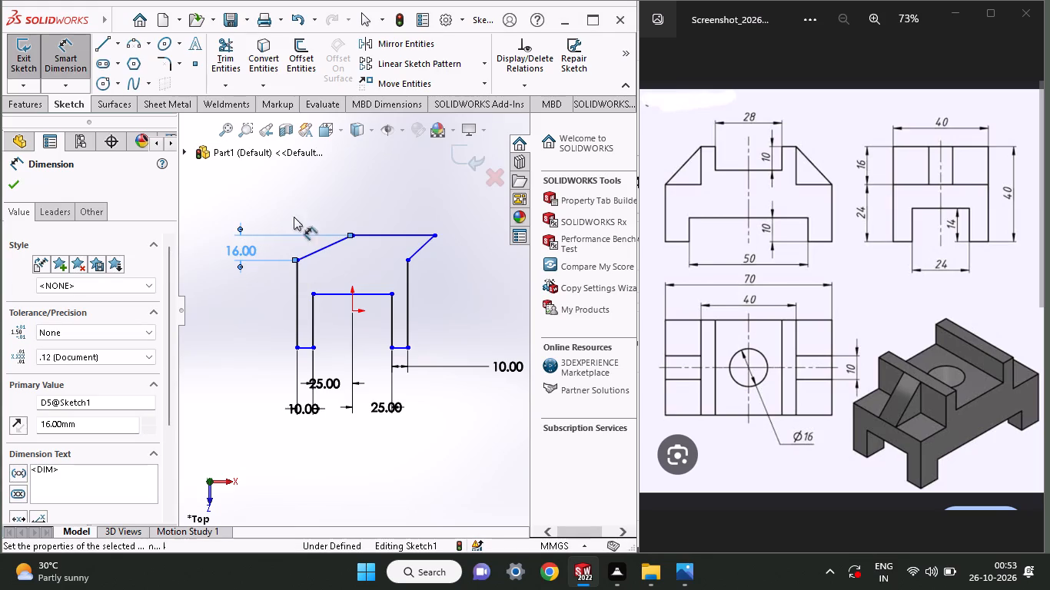
Dimension the height of the profile's left outer vertical edge as 24 mm.
{"action": "left_click", "coordinate": [292, 300]}
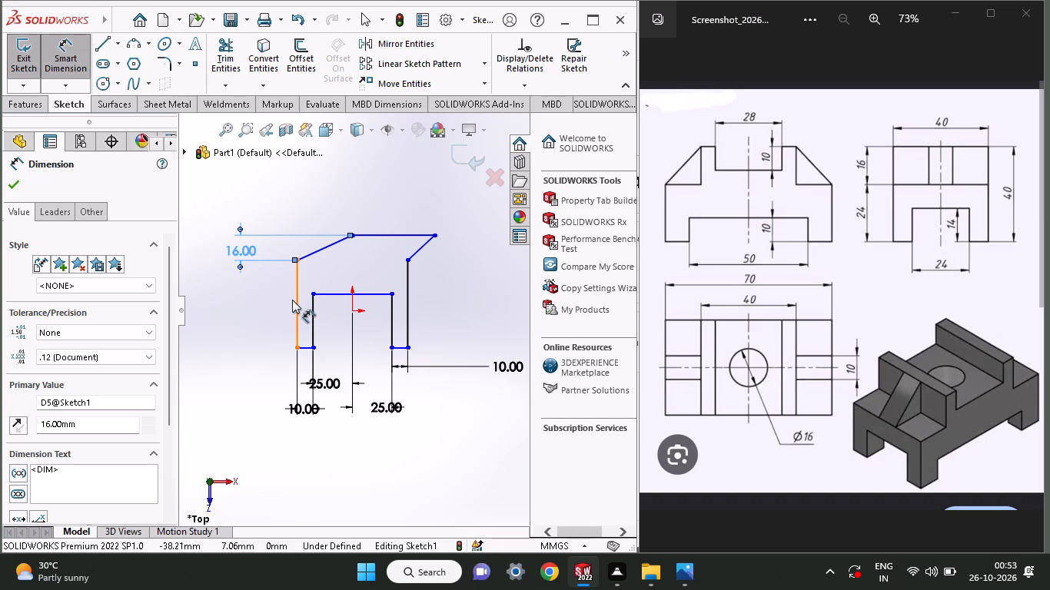
{"action": "left_click", "coordinate": [299, 305]}
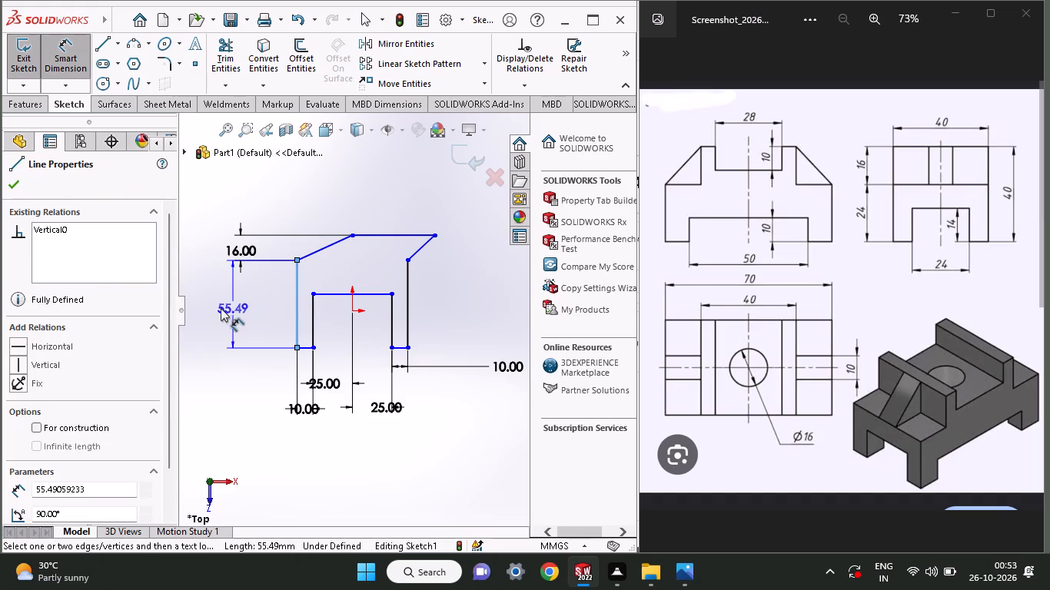
{"action": "left_click", "coordinate": [220, 308]}
{"action": "type", "text": "24"}
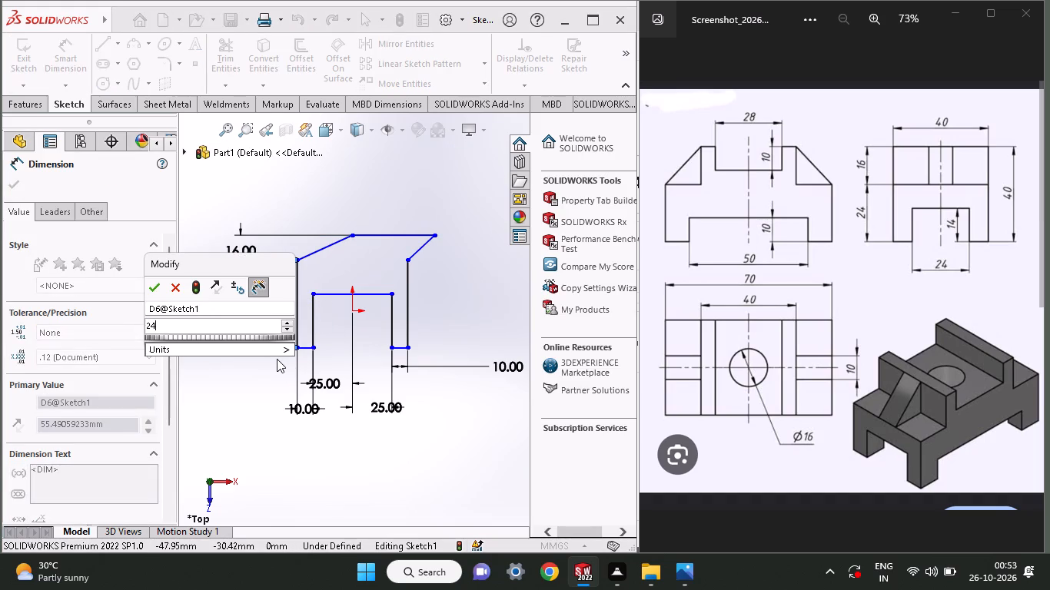
{"action": "key", "text": "Return"}
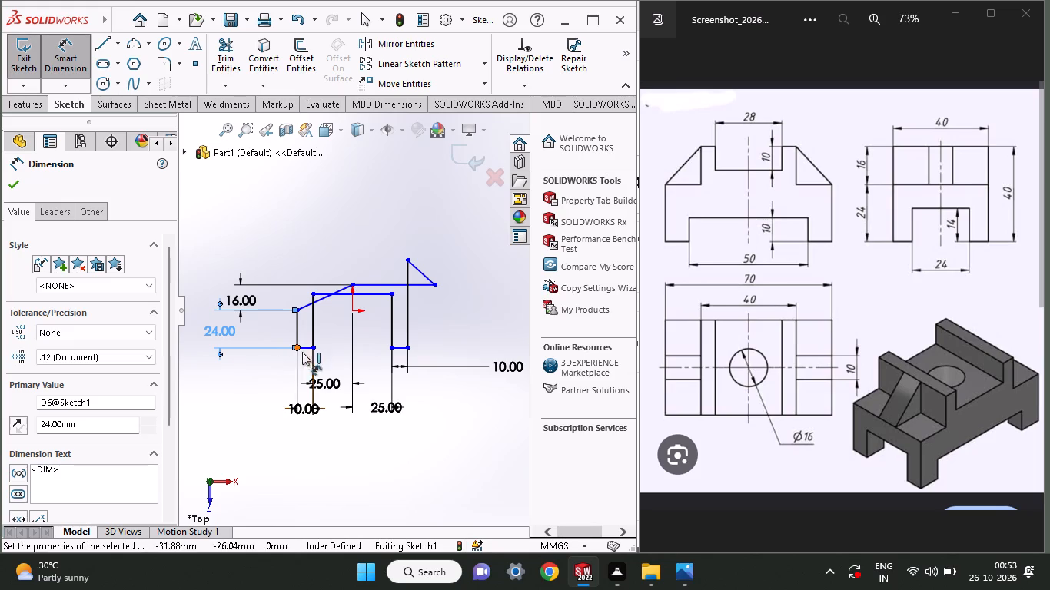
Dimension the height of the bottom notch's left vertical edge as 10 mm.
{"action": "left_click", "coordinate": [313, 324]}
{"action": "left_click", "coordinate": [331, 324]}
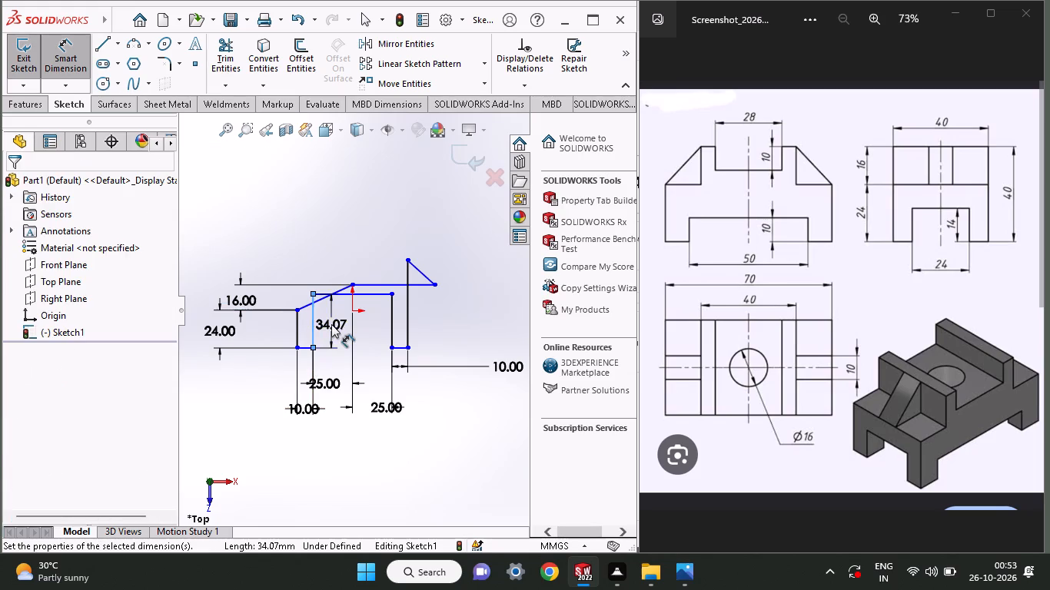
{"action": "type", "text": "10"}
{"action": "key", "text": "Return"}
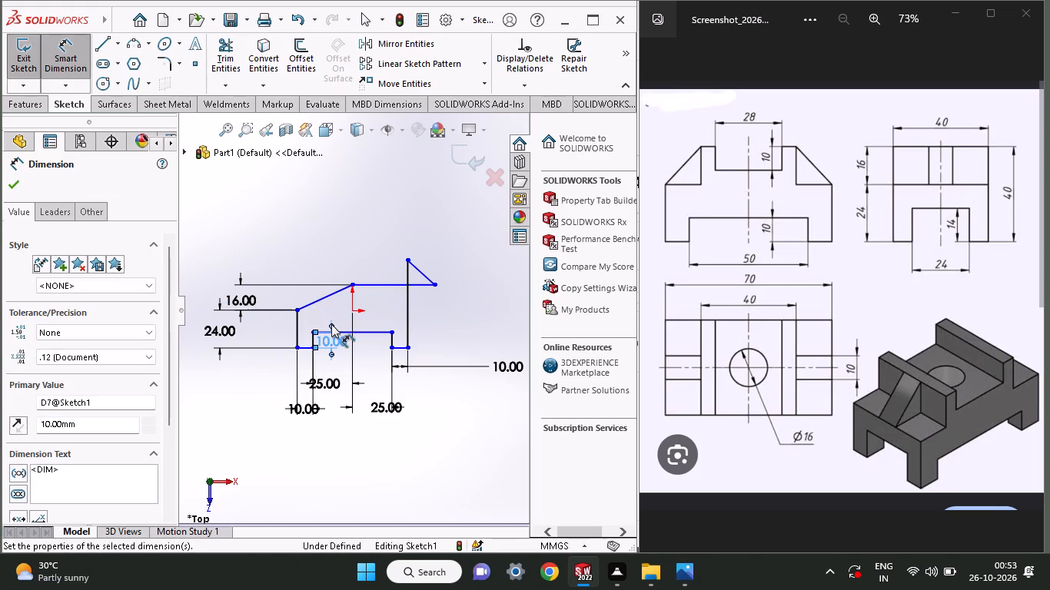
Dimension the height of the profile's right outer vertical edge as 24 mm.
{"action": "left_click", "coordinate": [406, 300]}
{"action": "left_click", "coordinate": [487, 325]}
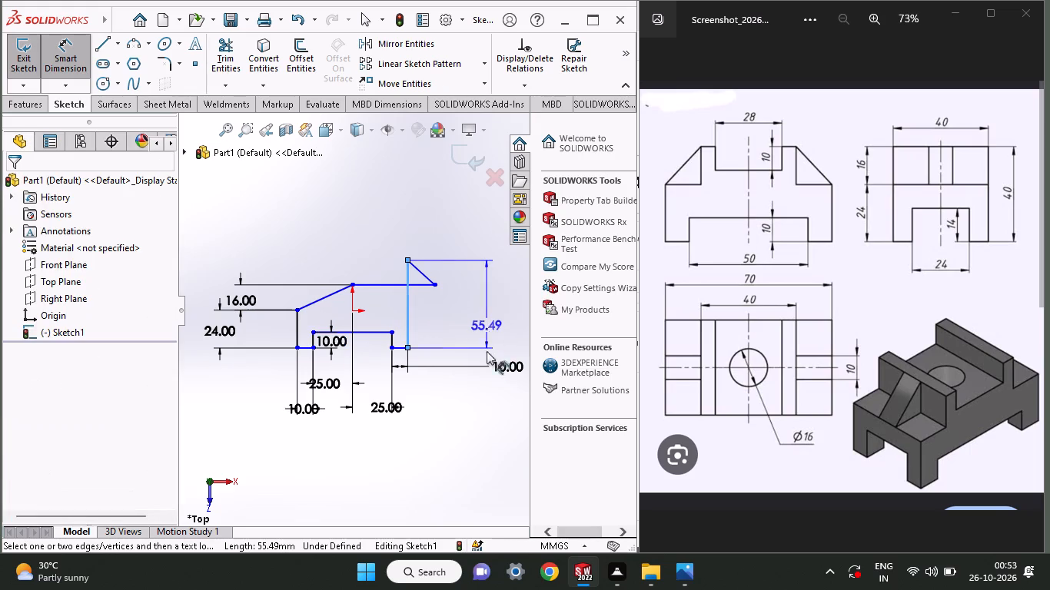
{"action": "key", "text": "2"}
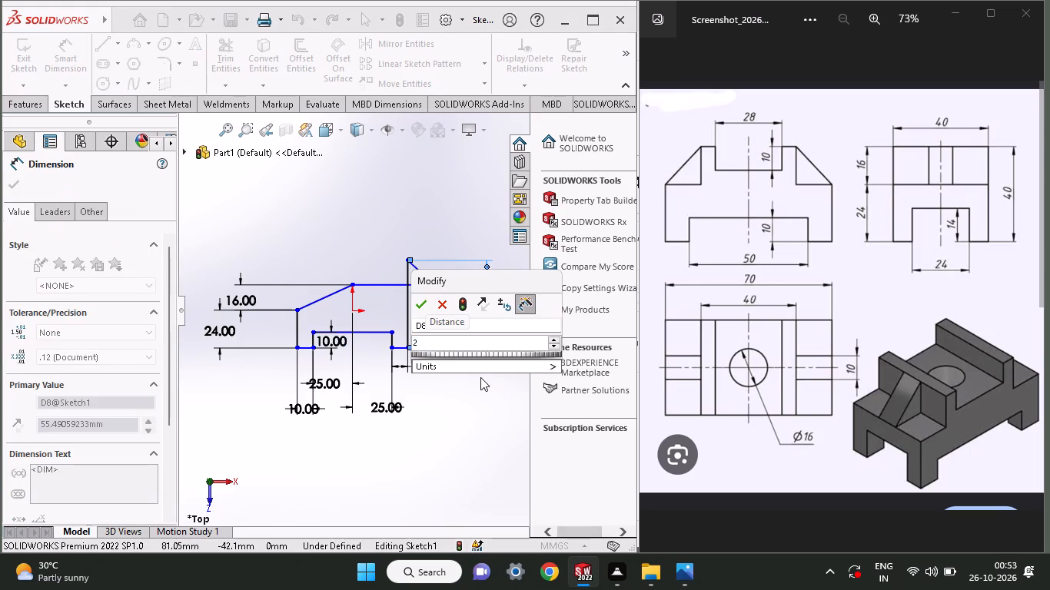
{"action": "key", "text": "4"}
{"action": "key", "text": "Return"}
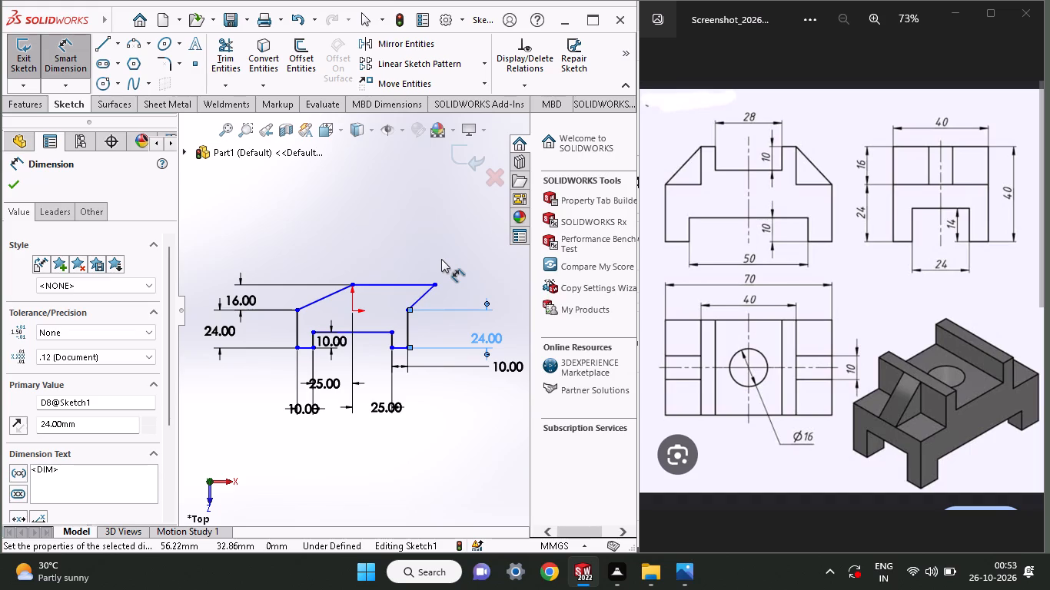
Dimension the horizontal distance between the two ends of the left sloped line as 10 mm and finish dimensioning.
{"action": "left_click", "coordinate": [295, 314]}
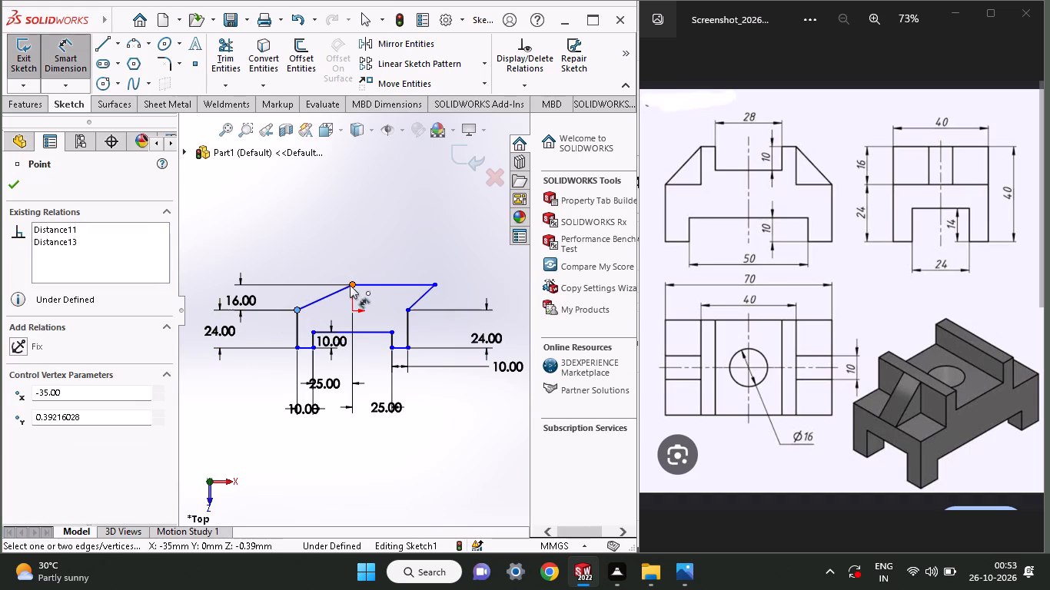
{"action": "left_click", "coordinate": [351, 287]}
{"action": "left_click", "coordinate": [317, 220]}
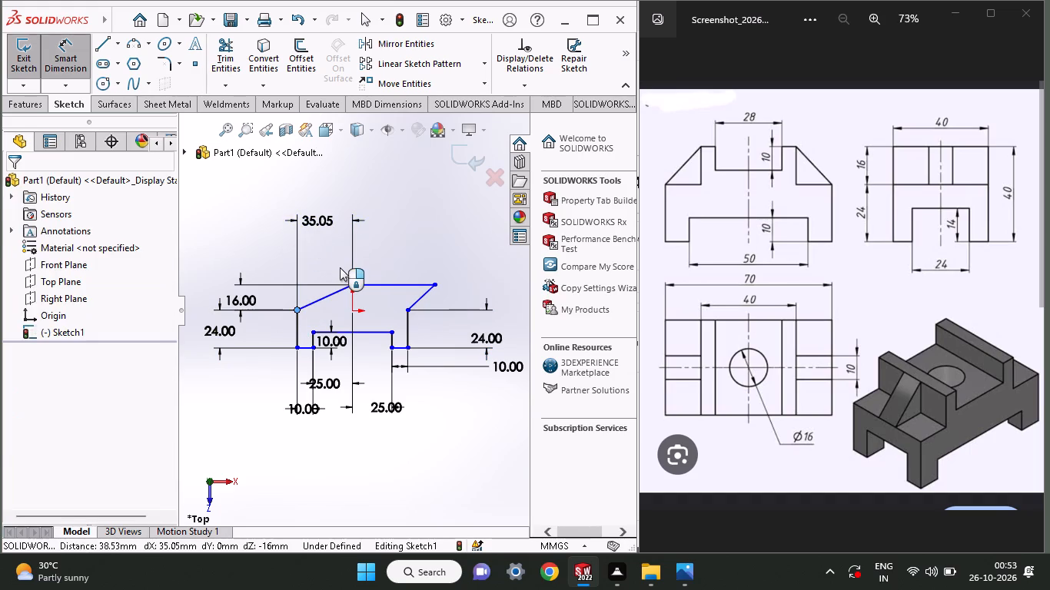
{"action": "type", "text": "10"}
{"action": "key", "text": "Return"}
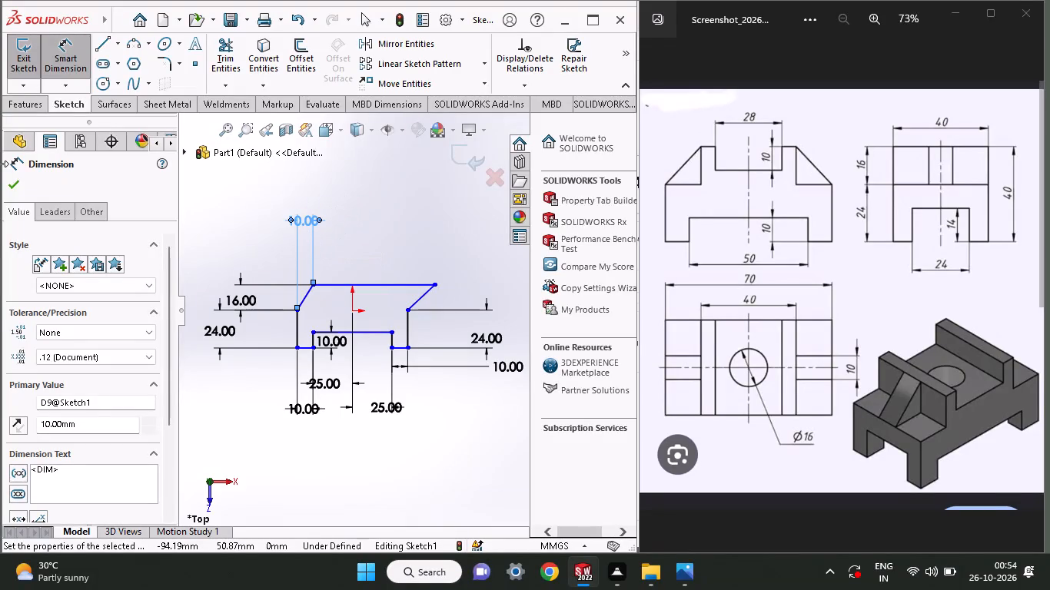
{"action": "left_click", "coordinate": [5, 187]}
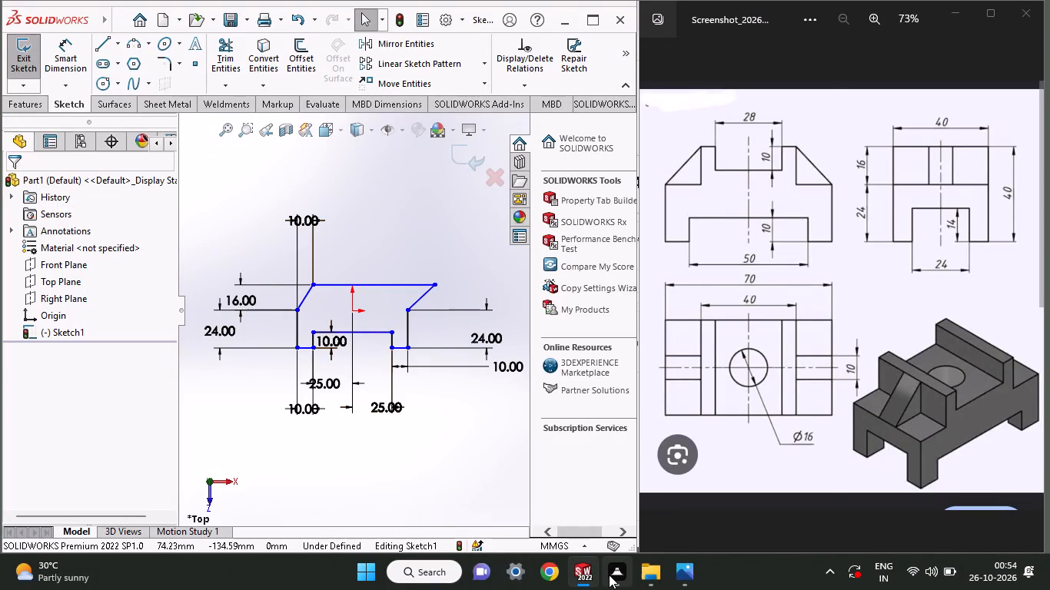
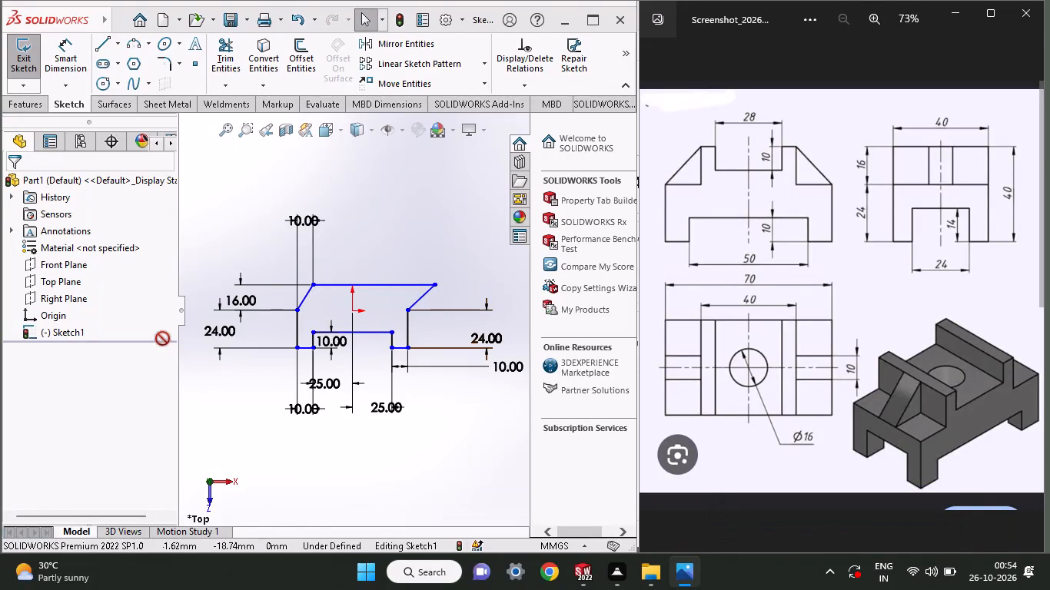
Delete the top horizontal line joining the two sloped lines of the profile sketch.
{"action": "left_click", "coordinate": [228, 64]}
{"action": "left_click_drag", "start_coordinate": [277, 295], "coordinate": [332, 295]}
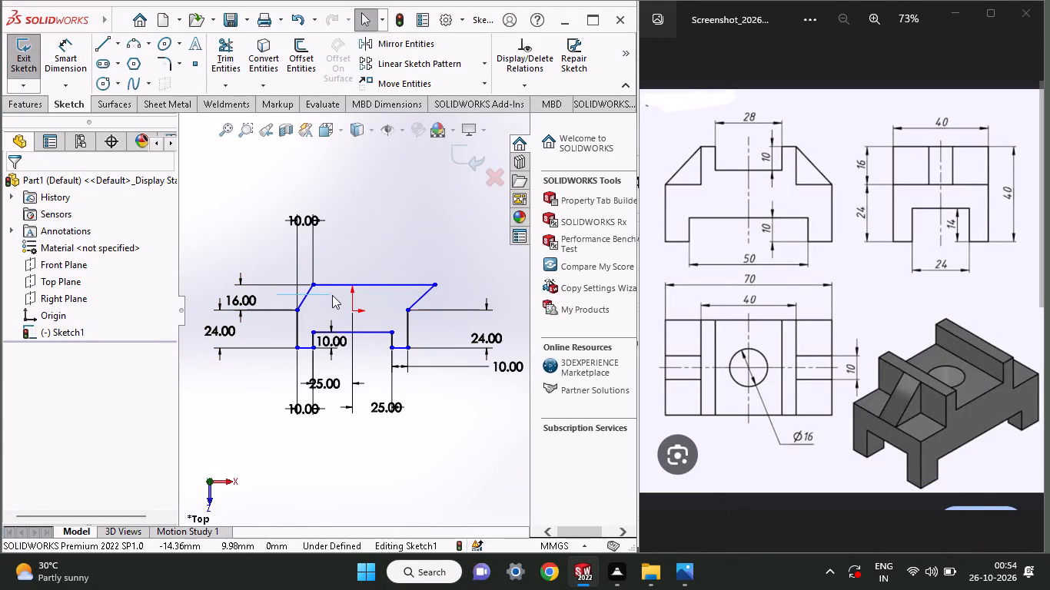
{"action": "left_click_drag", "start_coordinate": [332, 295], "coordinate": [467, 273]}
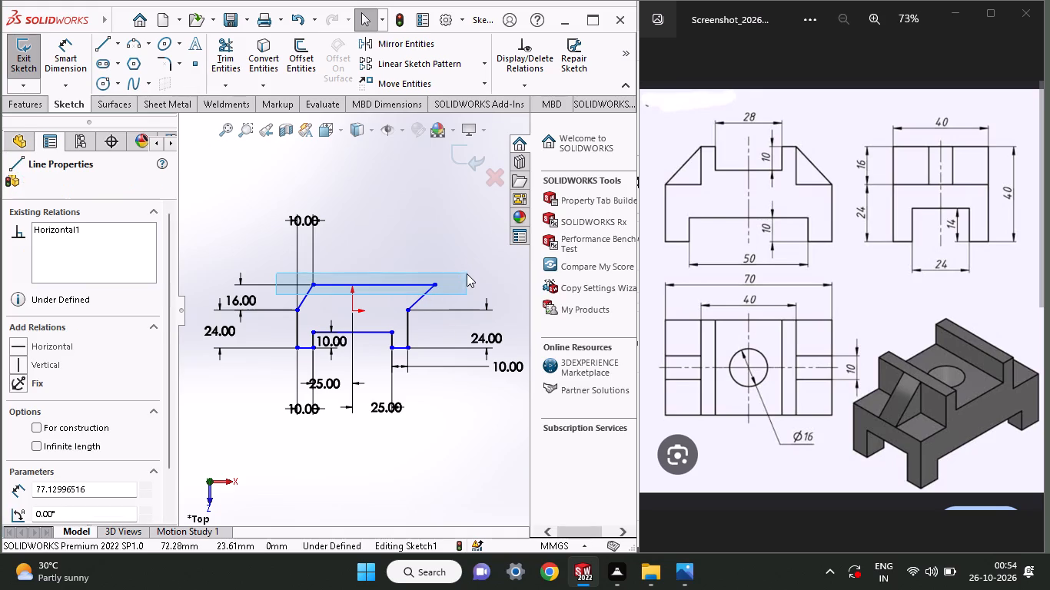
{"action": "right_click", "coordinate": [411, 234]}
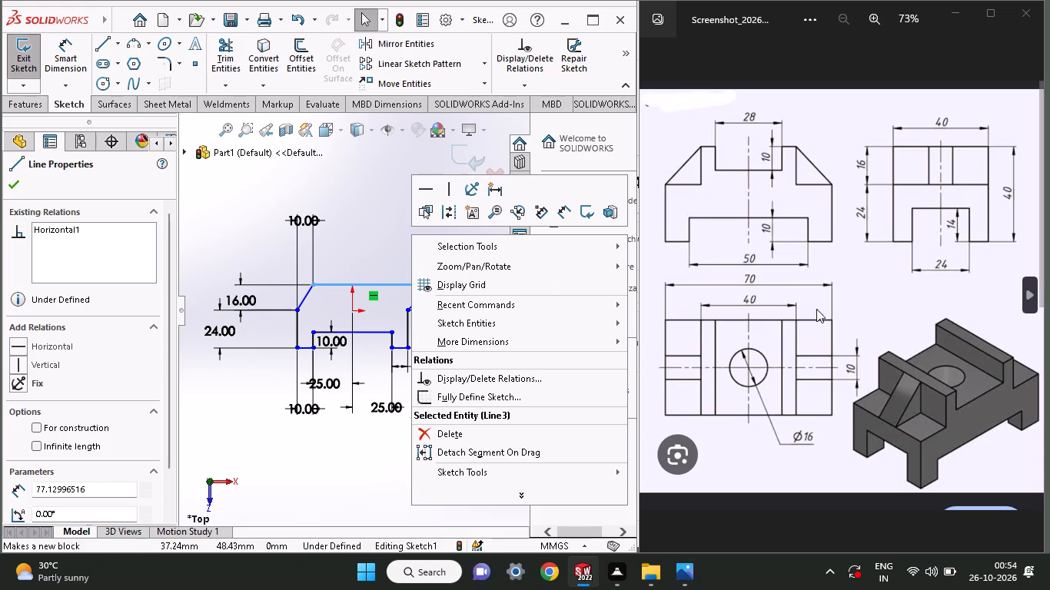
{"action": "left_click", "coordinate": [435, 437]}
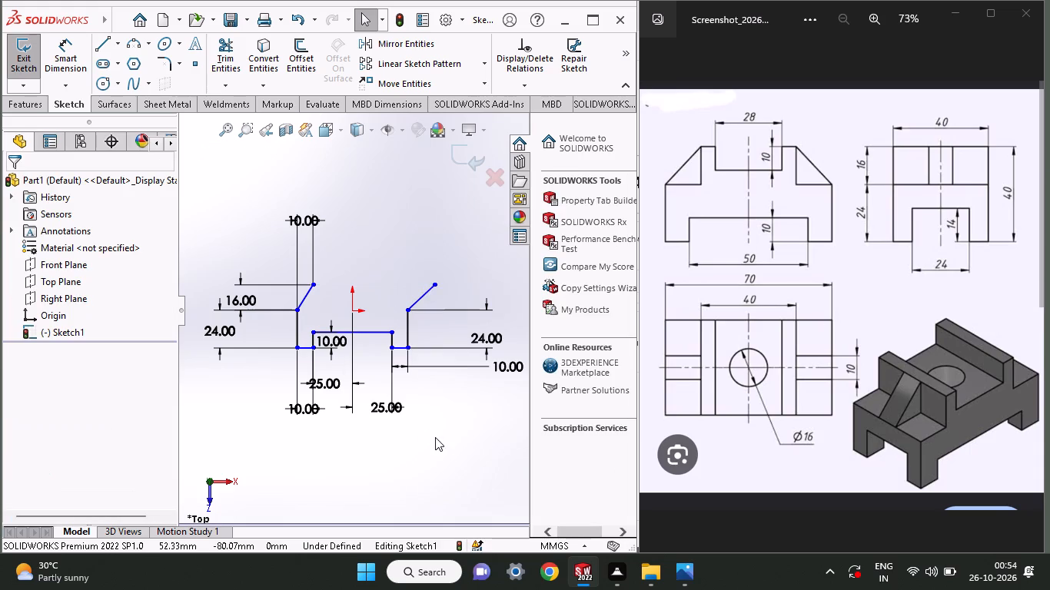
Delete the left sloped line, including its associated dimensions, and the right sloped line from the profile sketch.
{"action": "left_click", "coordinate": [305, 297]}
{"action": "right_click", "coordinate": [305, 297]}
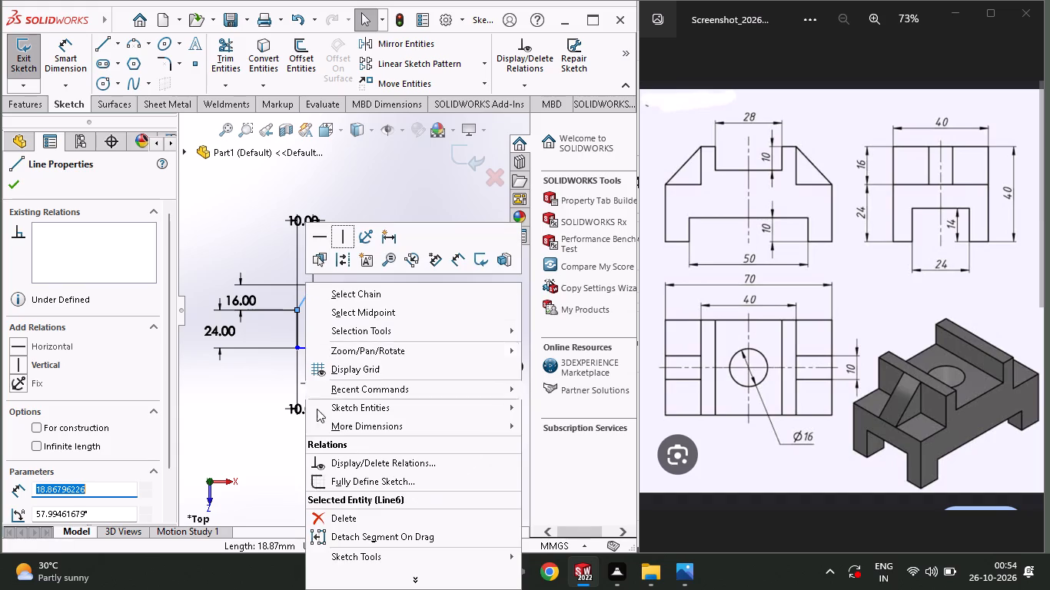
{"action": "left_click", "coordinate": [335, 518]}
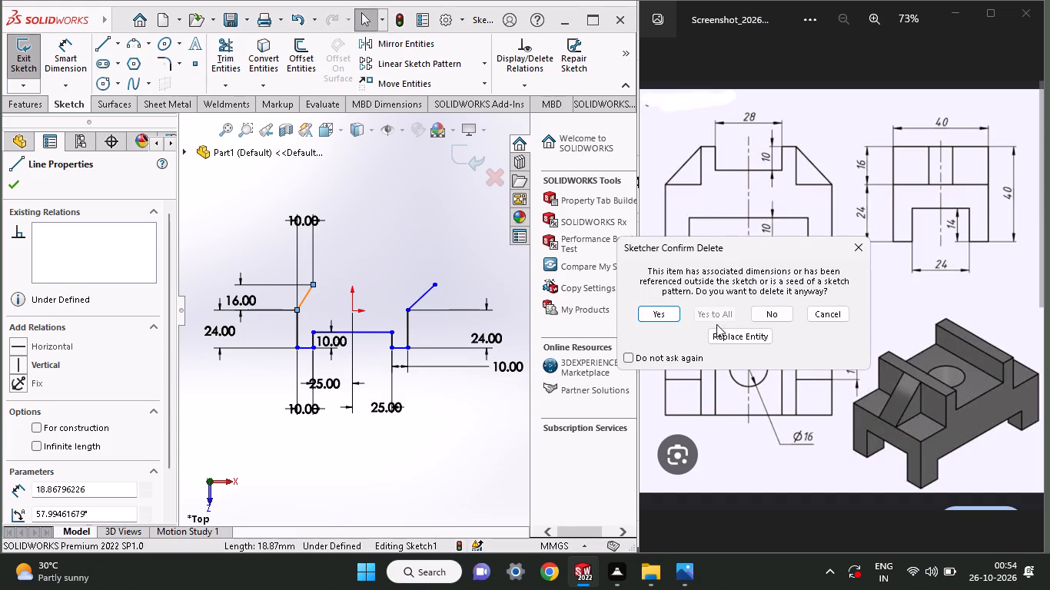
{"action": "left_click", "coordinate": [669, 317]}
{"action": "left_click", "coordinate": [429, 293]}
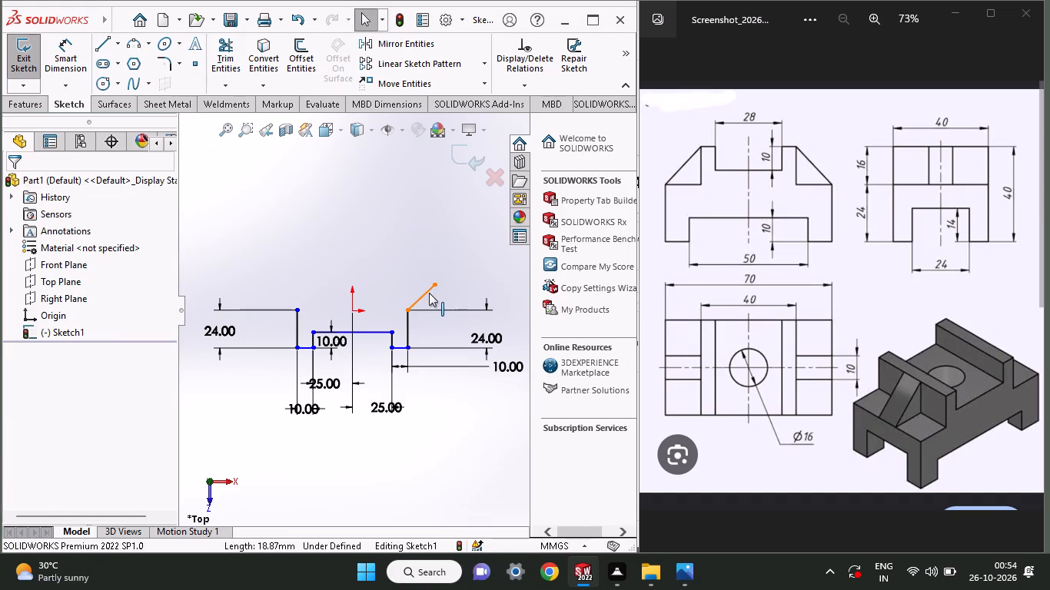
{"action": "right_click", "coordinate": [429, 293]}
{"action": "left_click", "coordinate": [444, 514]}
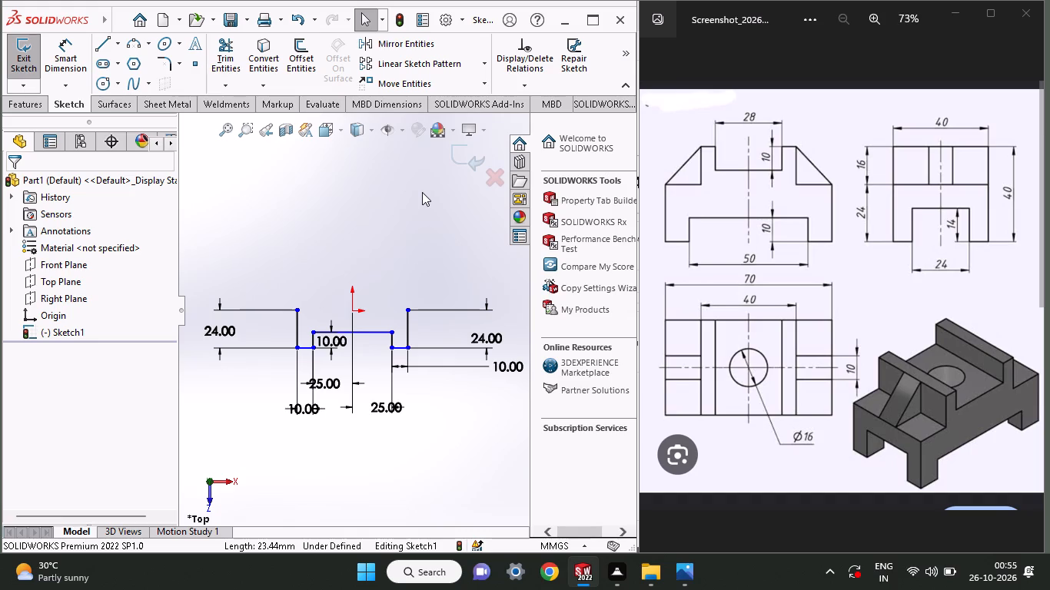
Sketch a vertical line about 55 mm long straight up from the origin and finish the line chain.
{"action": "left_click", "coordinate": [95, 41]}
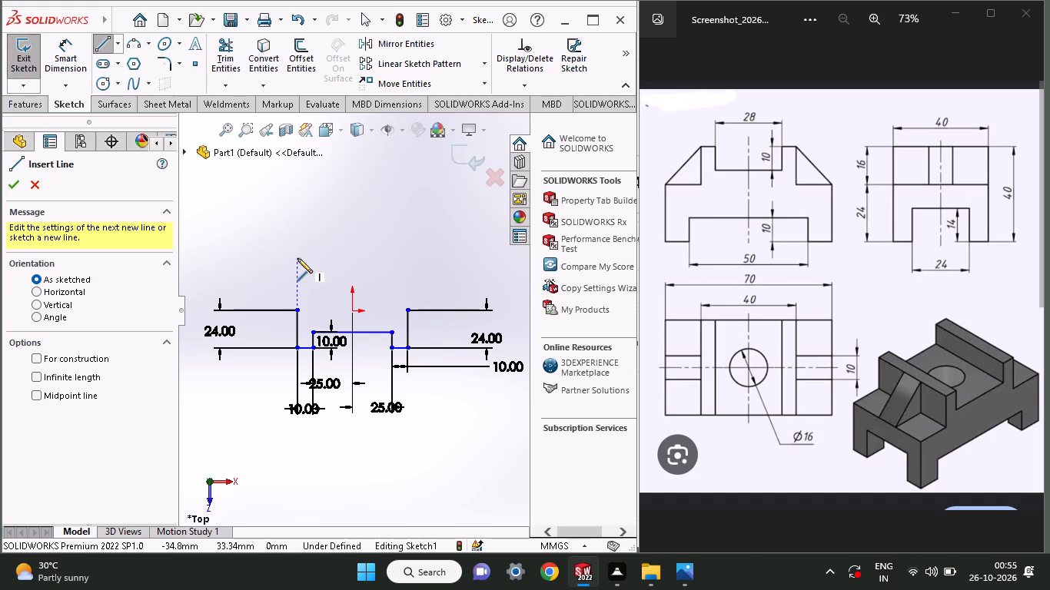
{"action": "left_click", "coordinate": [354, 310]}
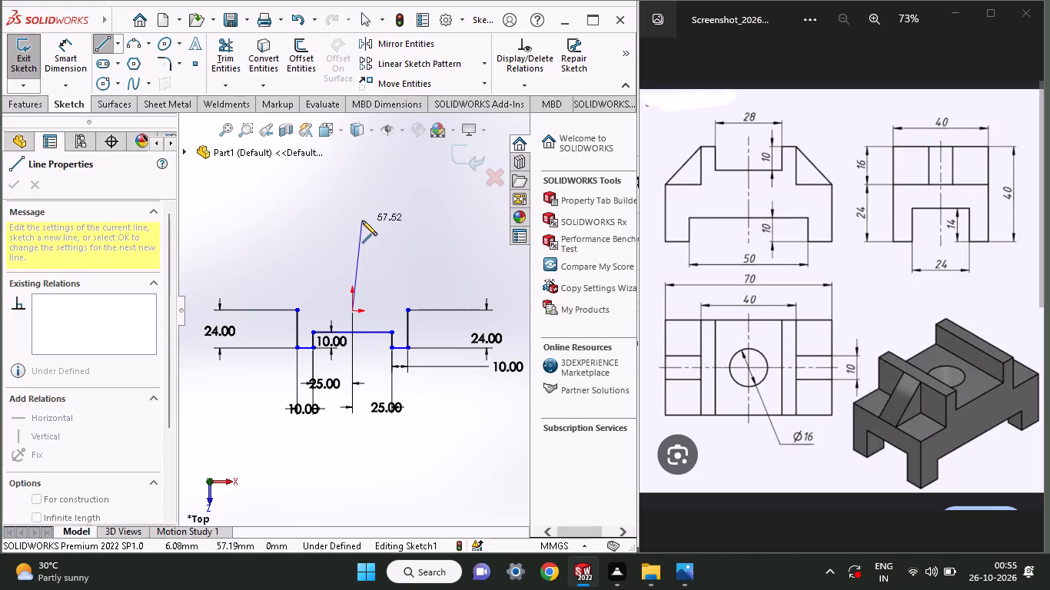
{"action": "left_click", "coordinate": [350, 224]}
{"action": "right_click", "coordinate": [376, 207]}
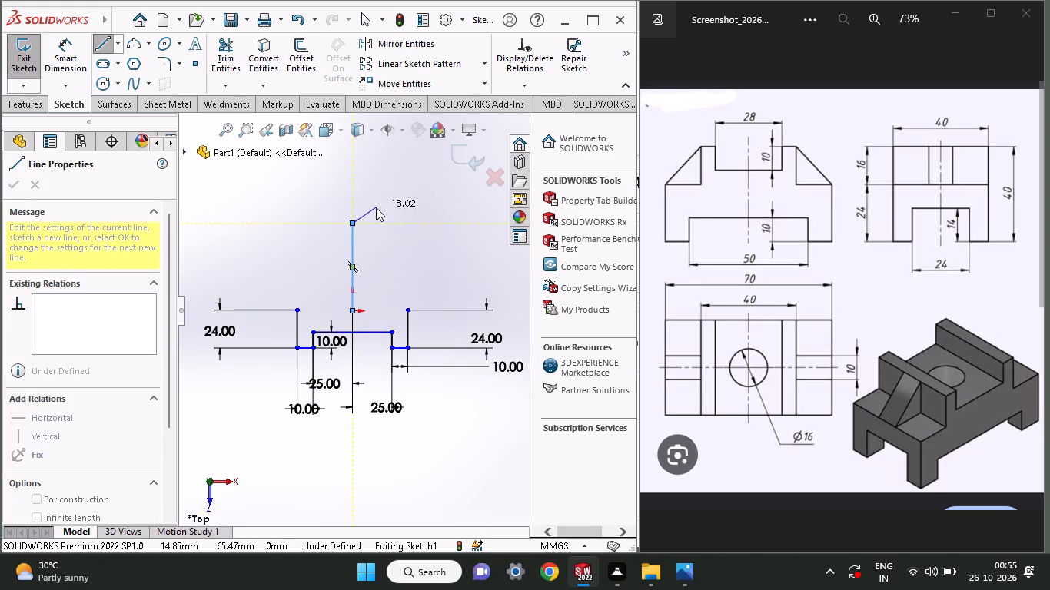
{"action": "left_click", "coordinate": [387, 216]}
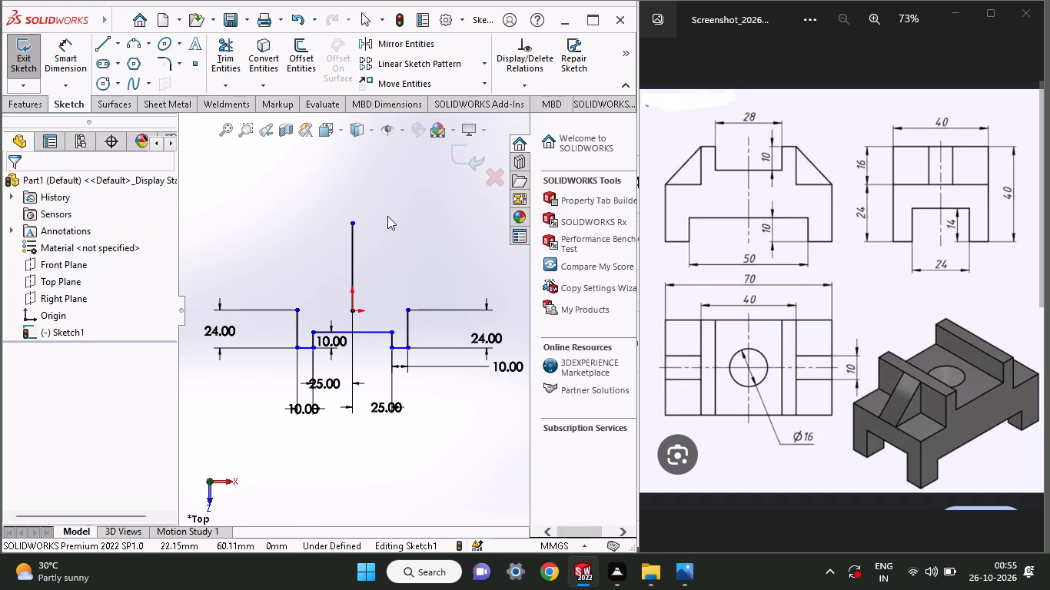
Dimension the length of the vertical line rising from the origin as 16 mm.
{"action": "left_click", "coordinate": [67, 49]}
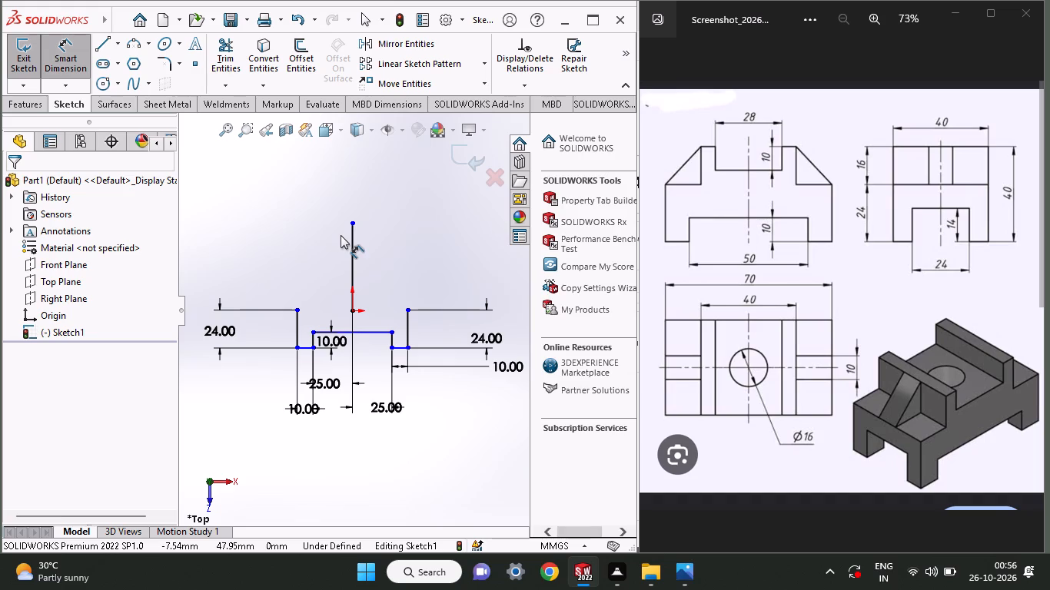
{"action": "left_click", "coordinate": [349, 238]}
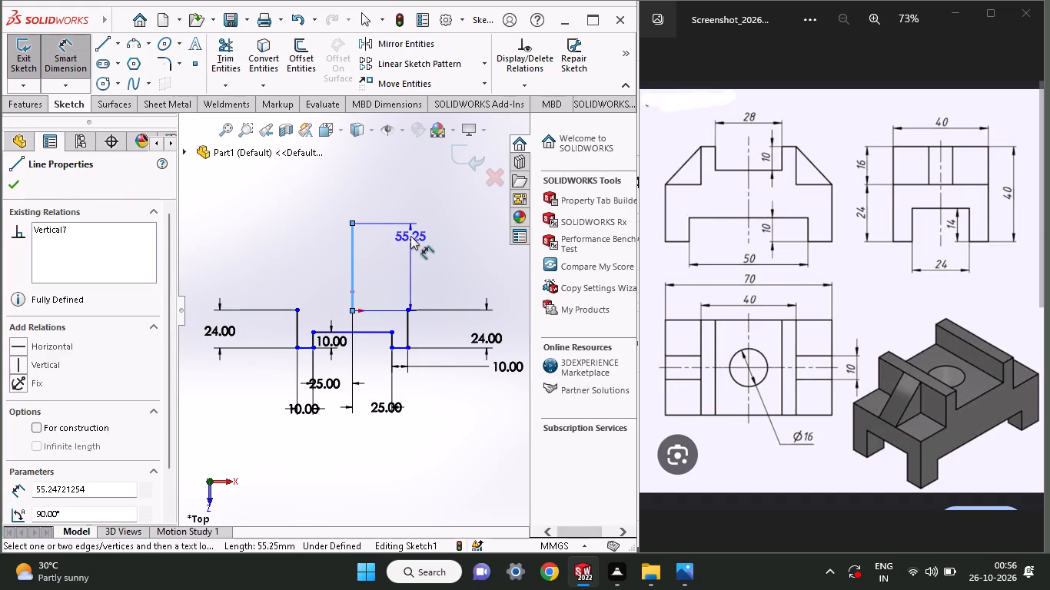
{"action": "left_click", "coordinate": [460, 241]}
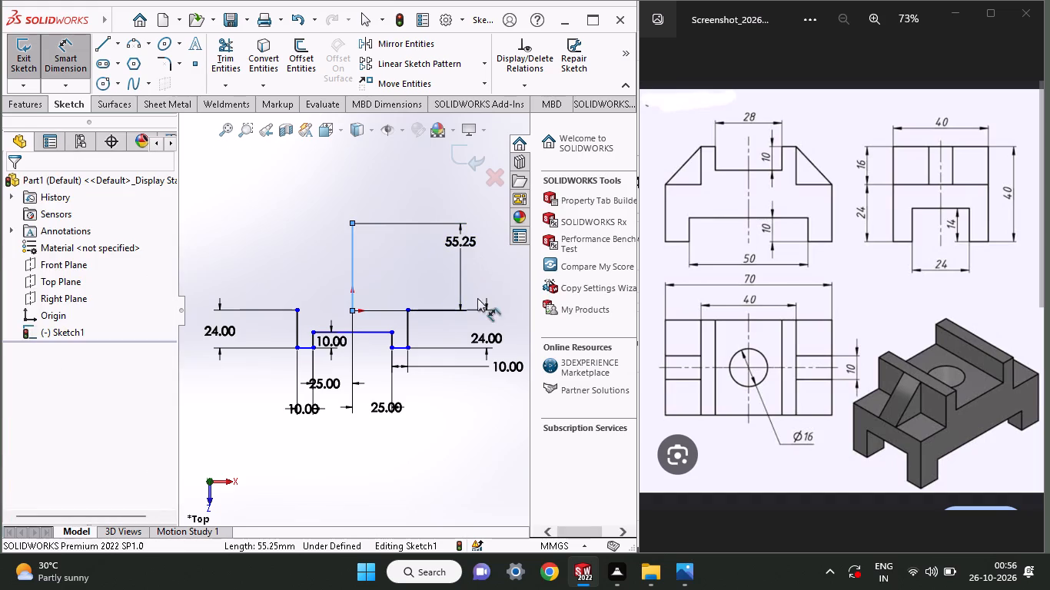
{"action": "type", "text": "16"}
{"action": "key", "text": "Return"}
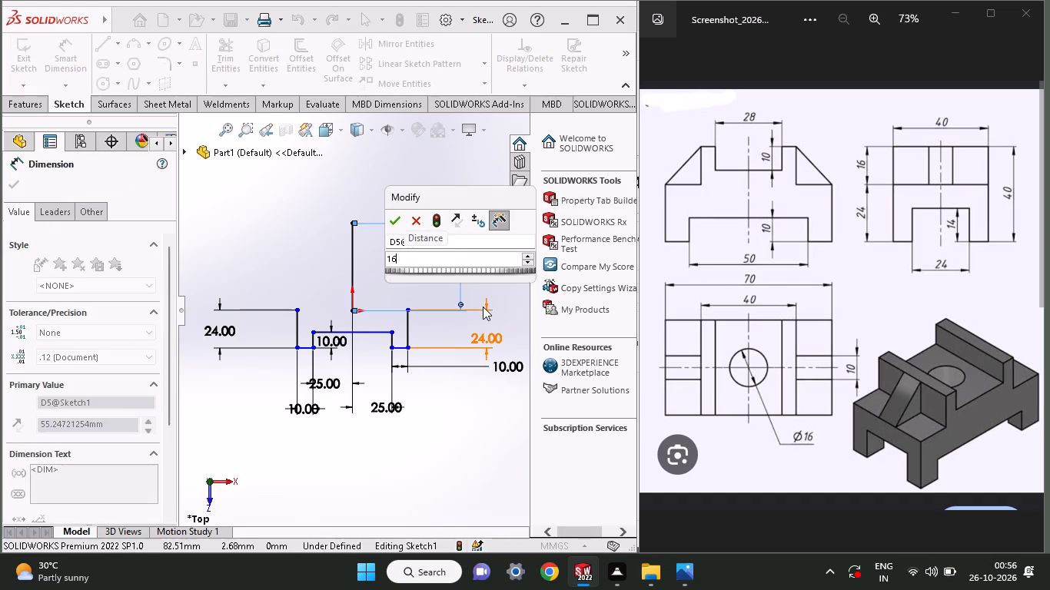
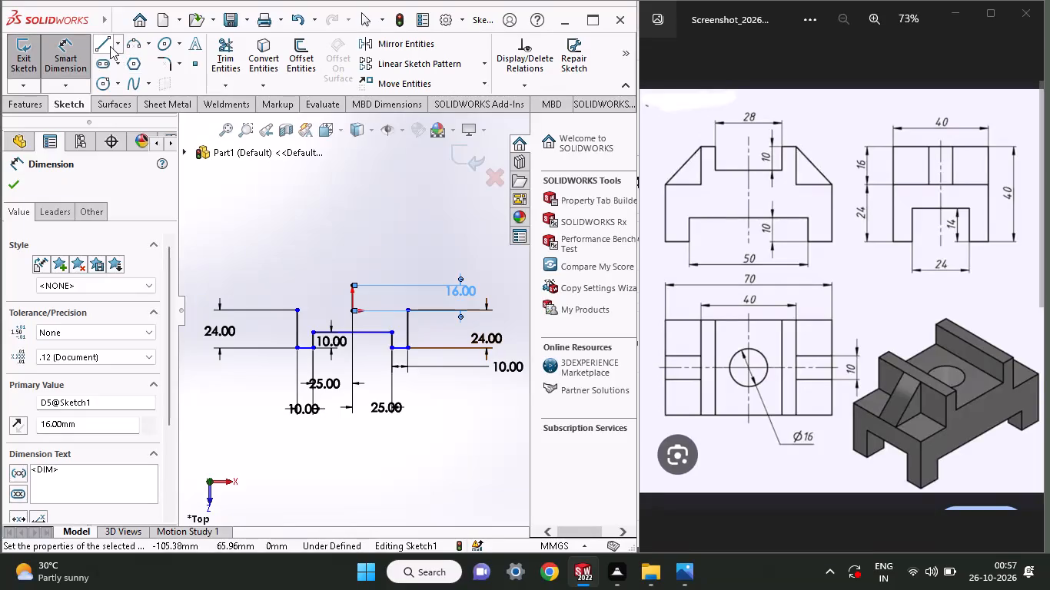
Sketch a horizontal line about 25 mm long leftward from the top end of the central vertical line.
{"action": "left_click", "coordinate": [109, 46]}
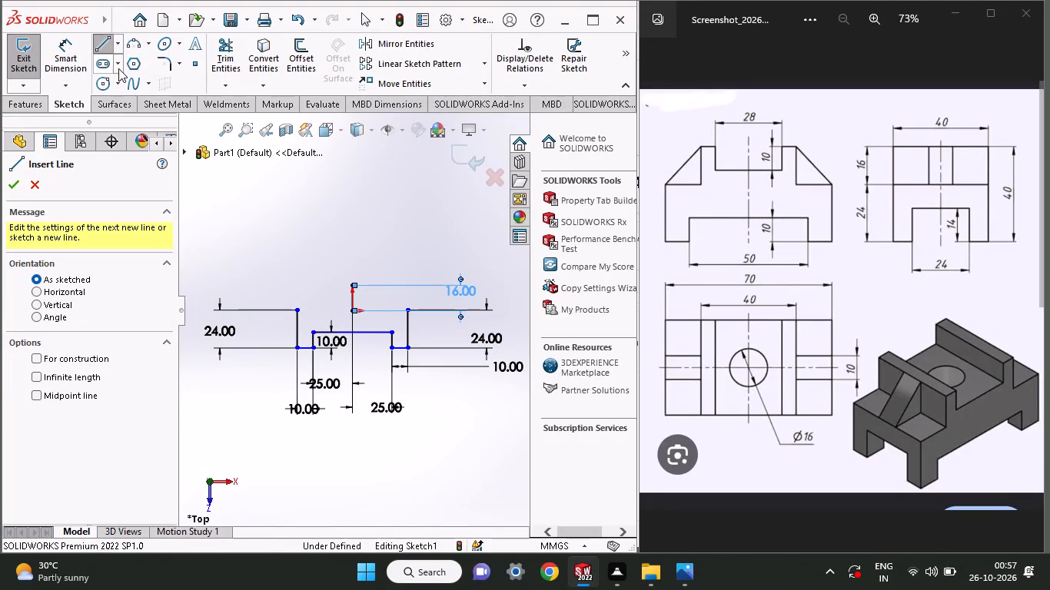
{"action": "left_click", "coordinate": [354, 282]}
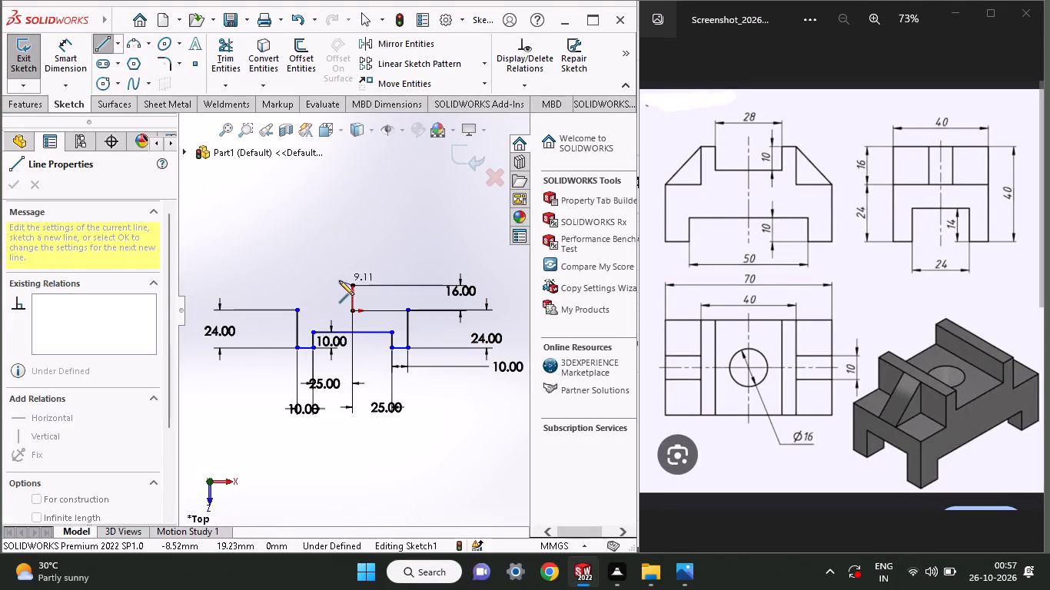
{"action": "left_click", "coordinate": [314, 281]}
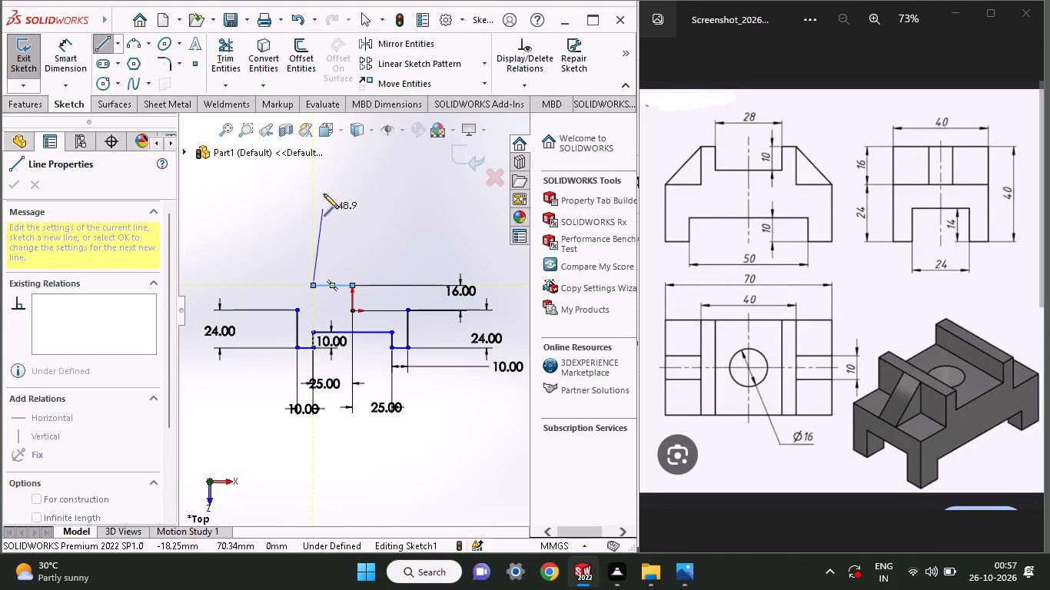
{"action": "right_click", "coordinate": [324, 190]}
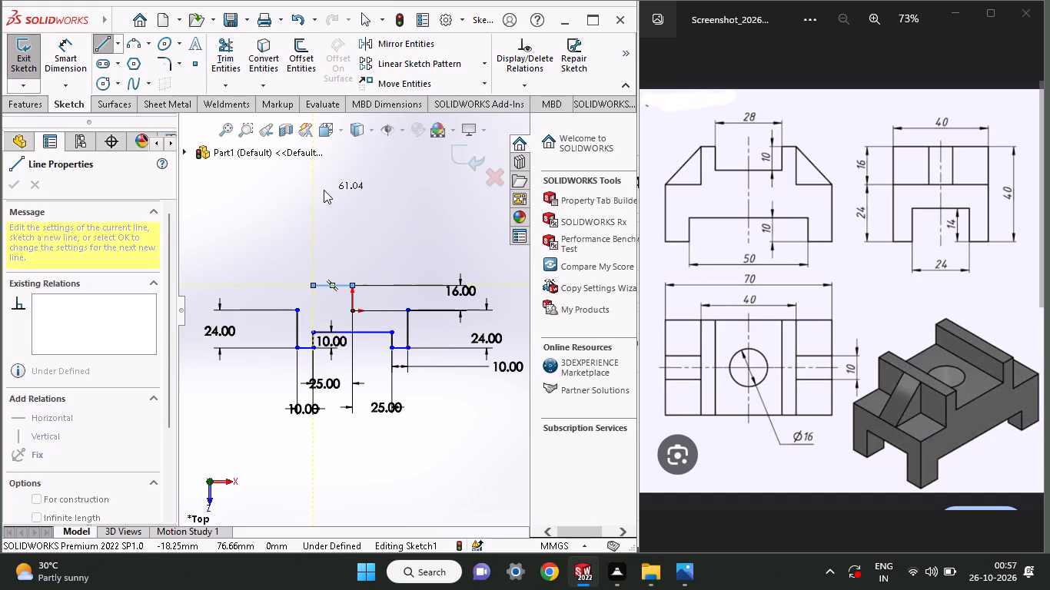
{"action": "left_click", "coordinate": [362, 211]}
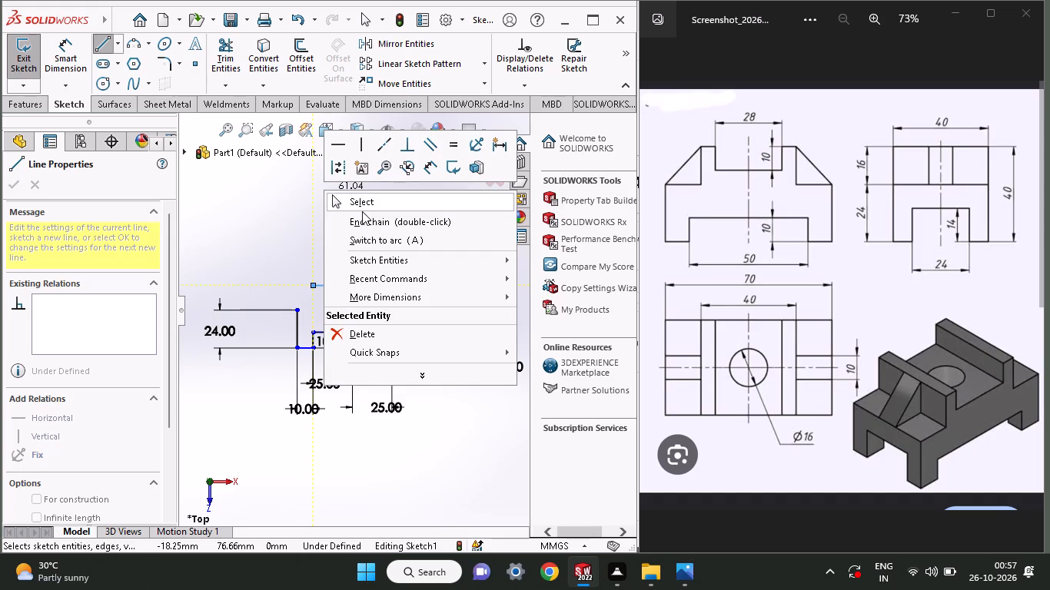
{"action": "left_click", "coordinate": [362, 204]}
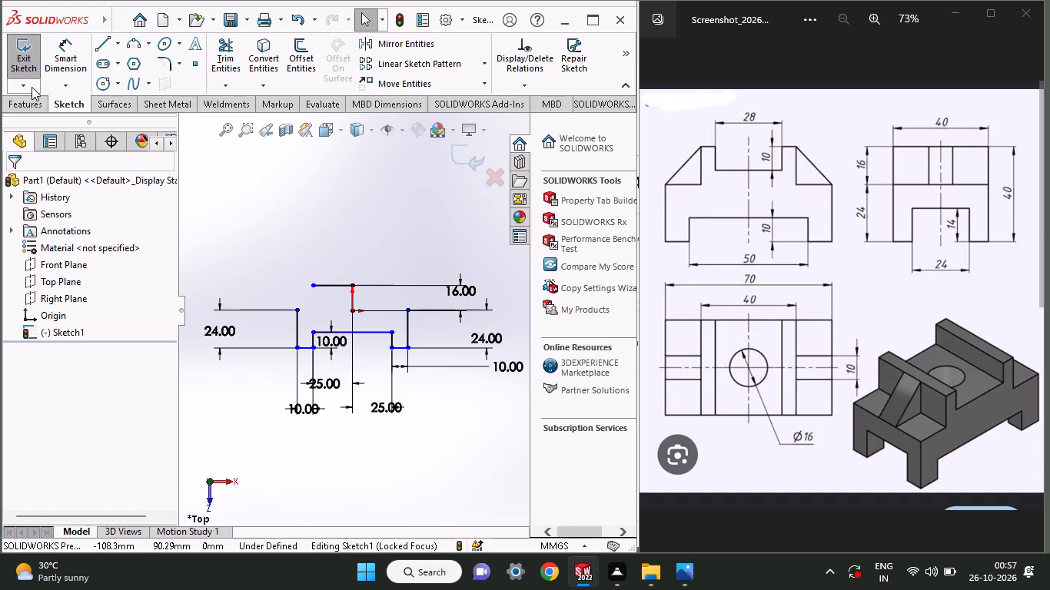
Dimension the length of the horizontal line left of the central vertical line as 14 mm.
{"action": "left_click", "coordinate": [62, 45]}
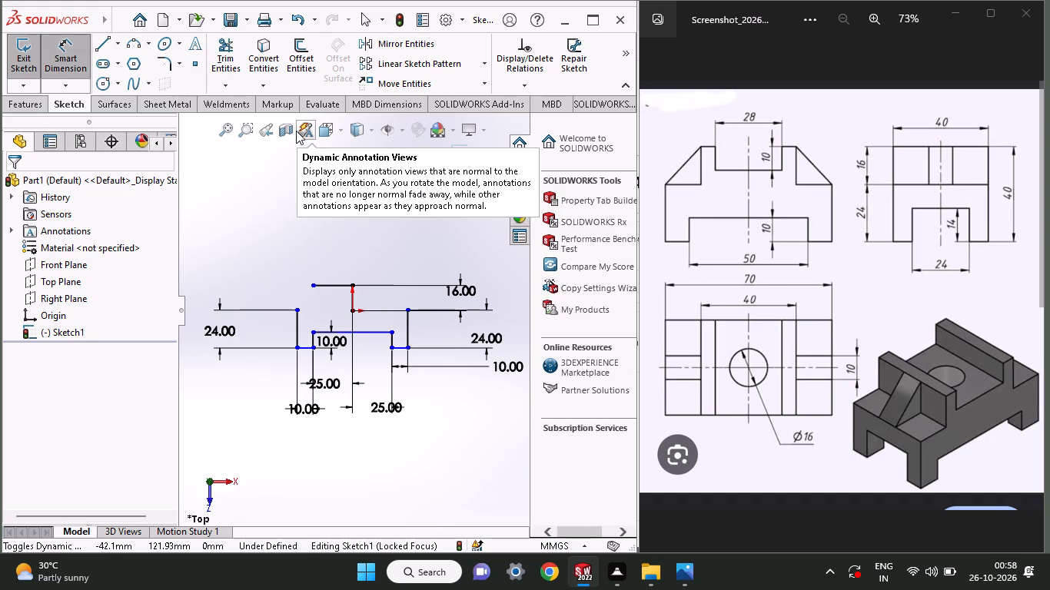
{"action": "left_click", "coordinate": [324, 285]}
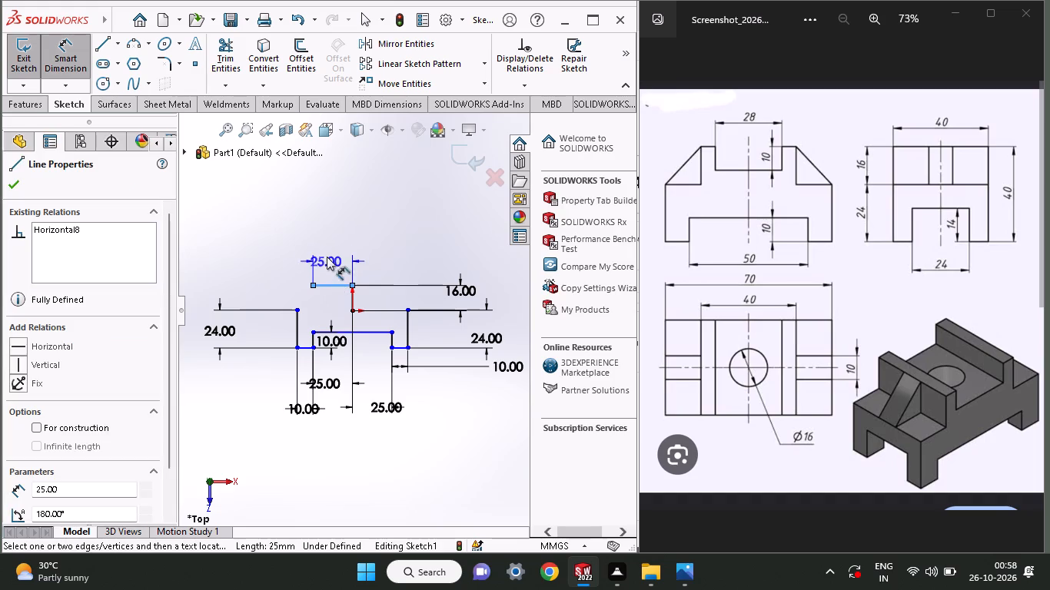
{"action": "left_click", "coordinate": [333, 209]}
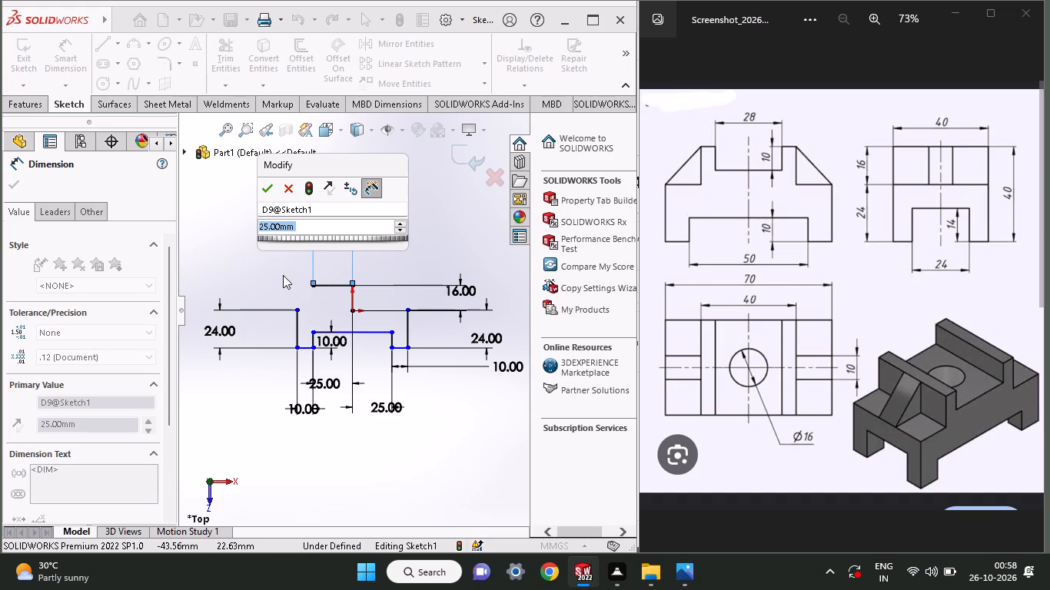
{"action": "type", "text": "14"}
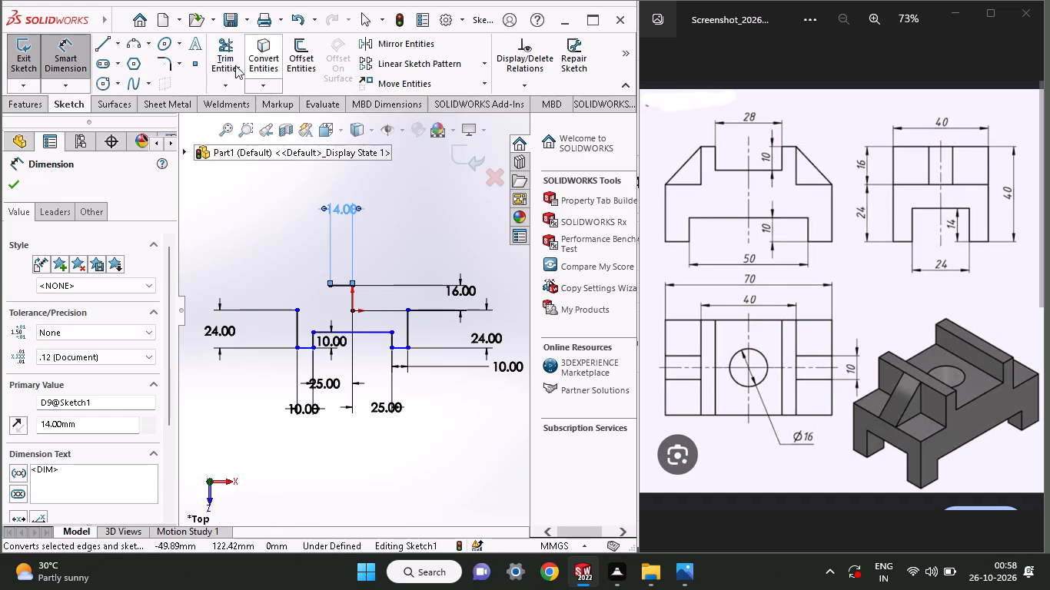
Sketch a horizontal line about 16 mm long rightward from the top end of the central vertical line.
{"action": "left_click", "coordinate": [98, 40]}
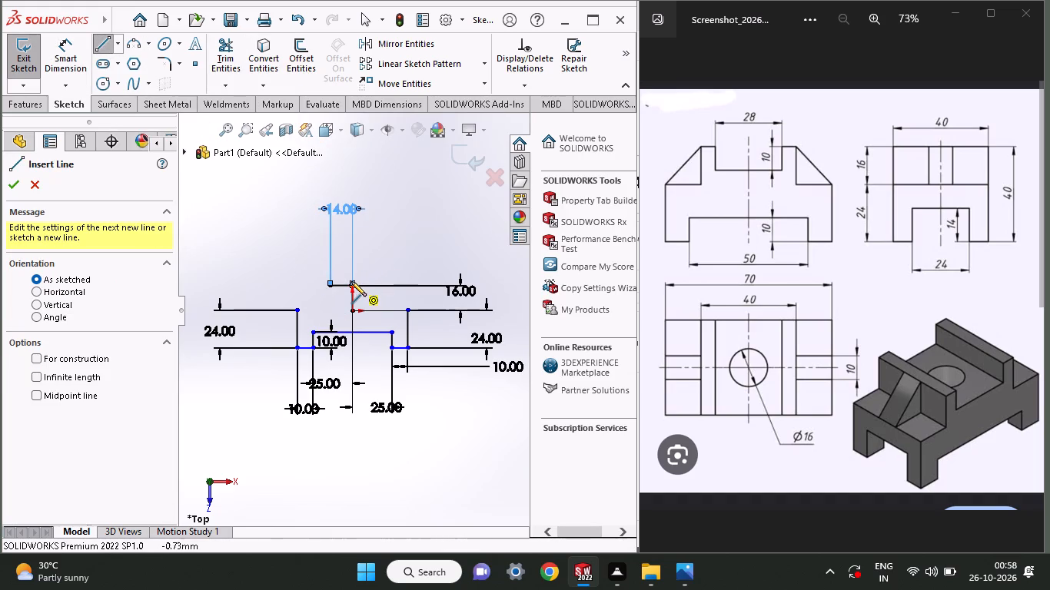
{"action": "left_click", "coordinate": [352, 283]}
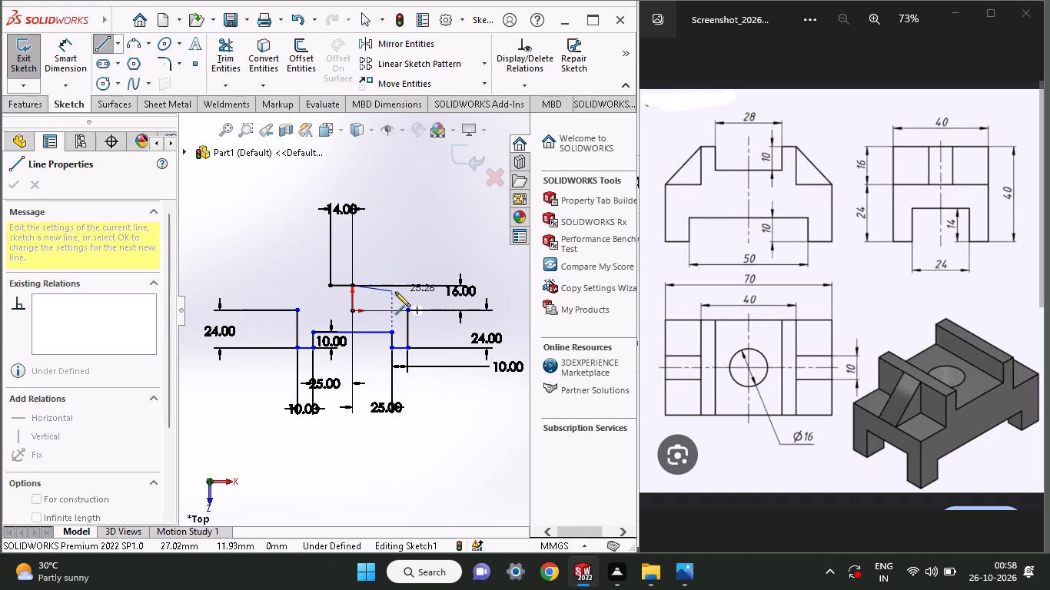
{"action": "left_click", "coordinate": [377, 283]}
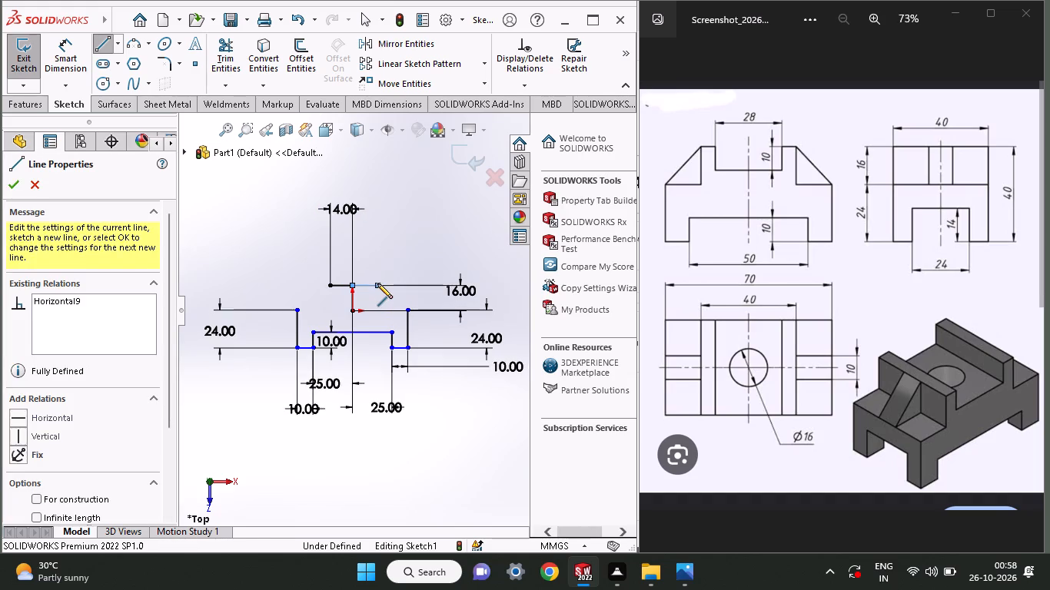
{"action": "right_click", "coordinate": [382, 253]}
{"action": "left_click", "coordinate": [391, 260]}
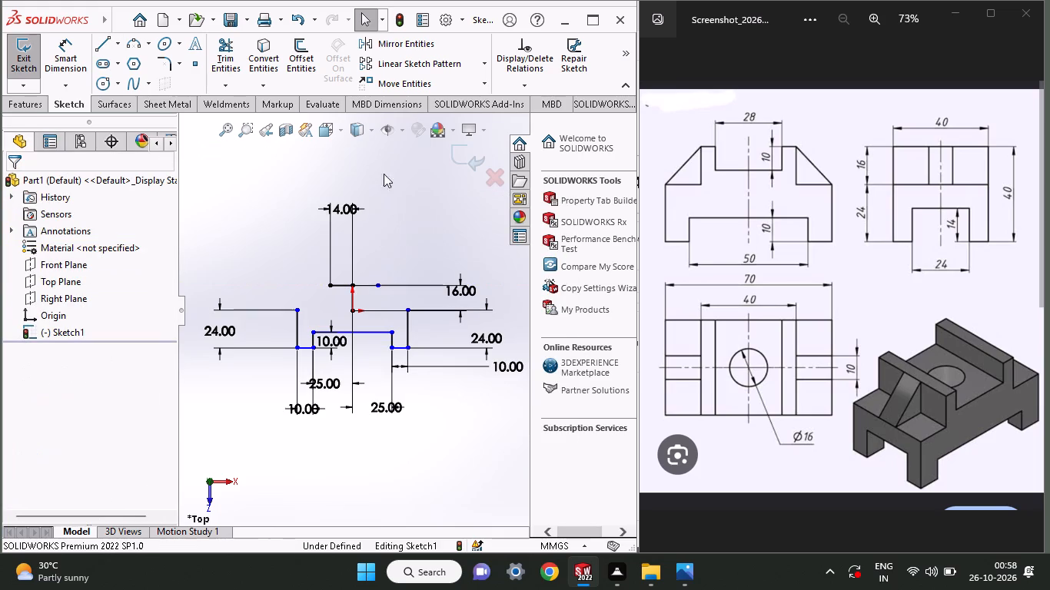
Dimension the length of the horizontal line right of the central vertical line.
{"action": "left_click", "coordinate": [58, 45]}
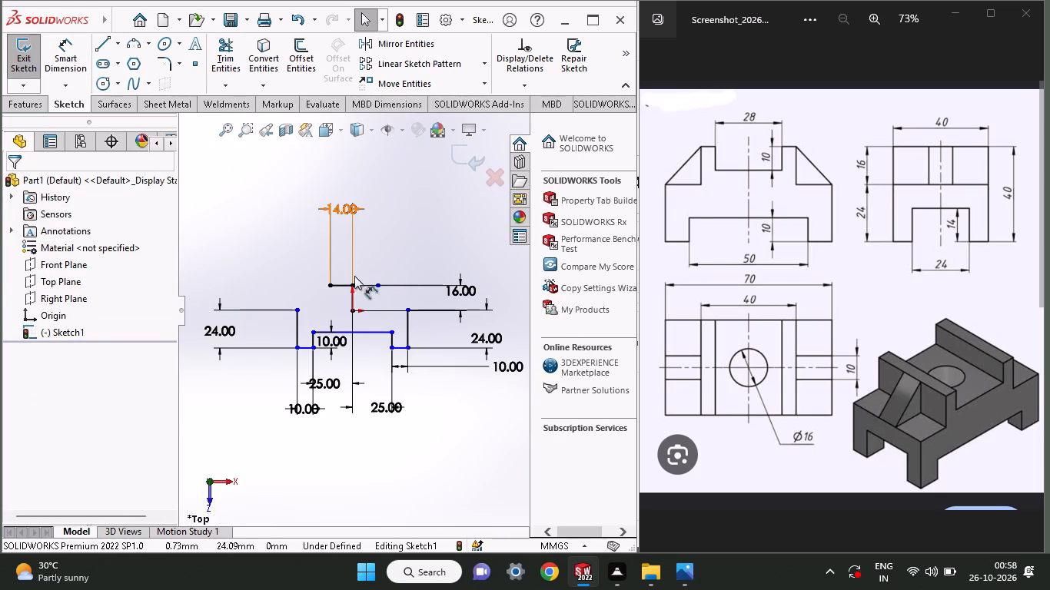
{"action": "left_click", "coordinate": [367, 284]}
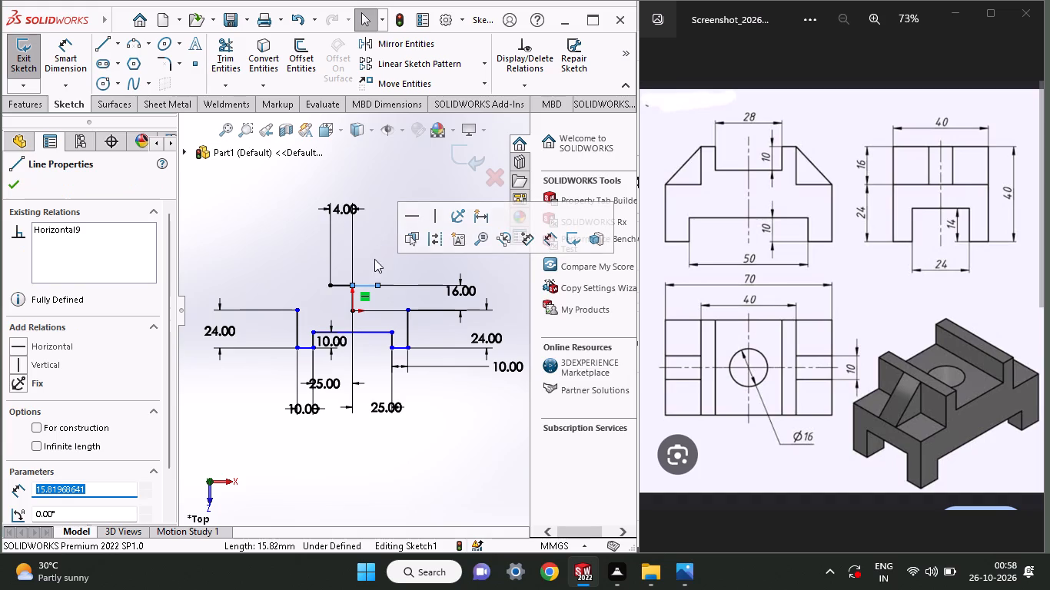
{"action": "left_click", "coordinate": [12, 177]}
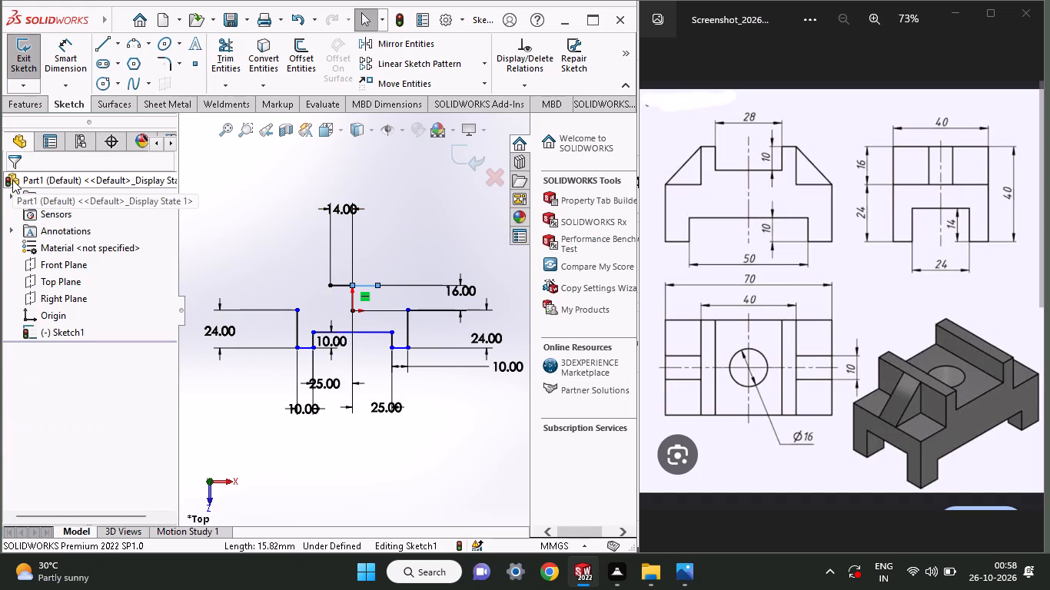
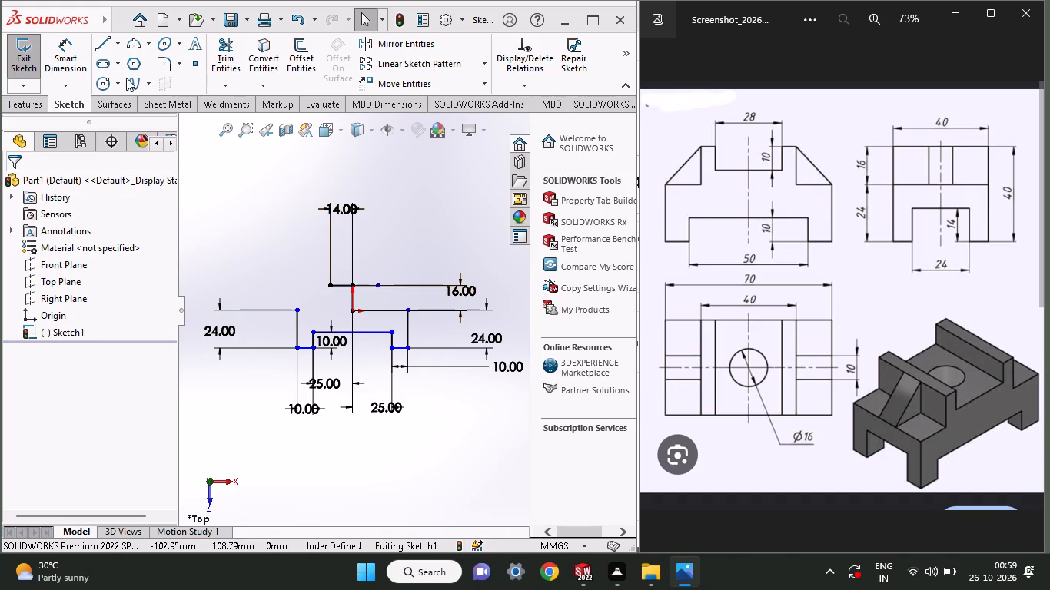
Dimension the length of the horizontal line right of the central vertical line as 14 mm.
{"action": "left_click", "coordinate": [85, 61]}
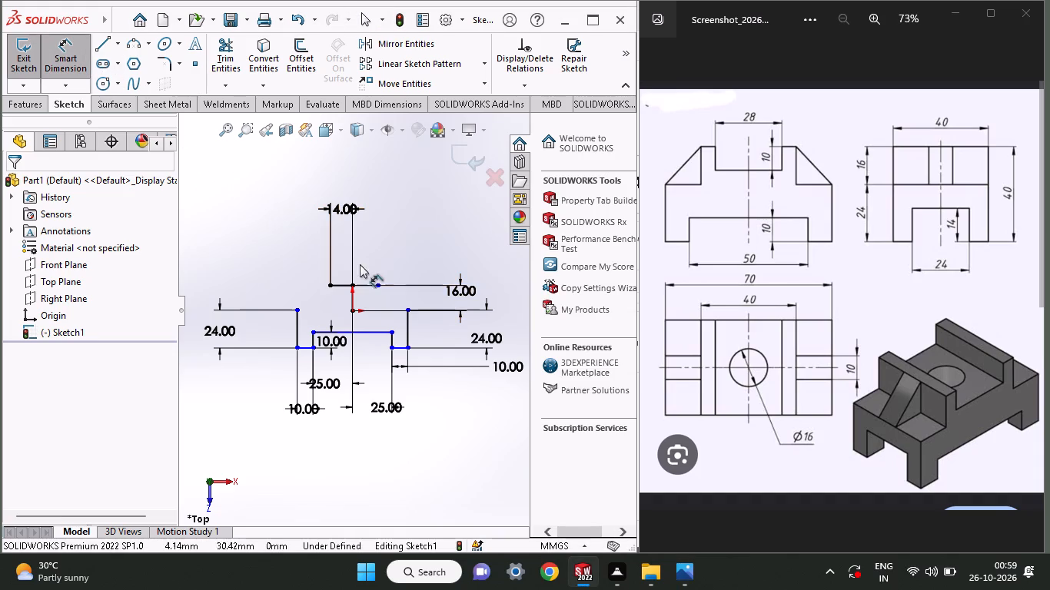
{"action": "left_click", "coordinate": [359, 287]}
{"action": "left_click_drag", "start_coordinate": [390, 180], "coordinate": [394, 192]}
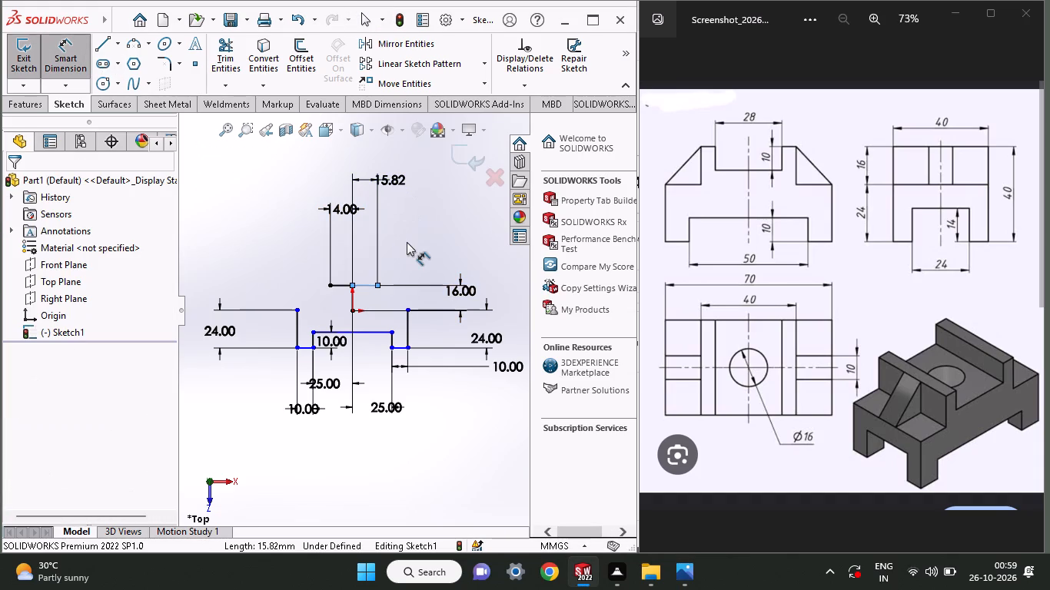
{"action": "type", "text": "14"}
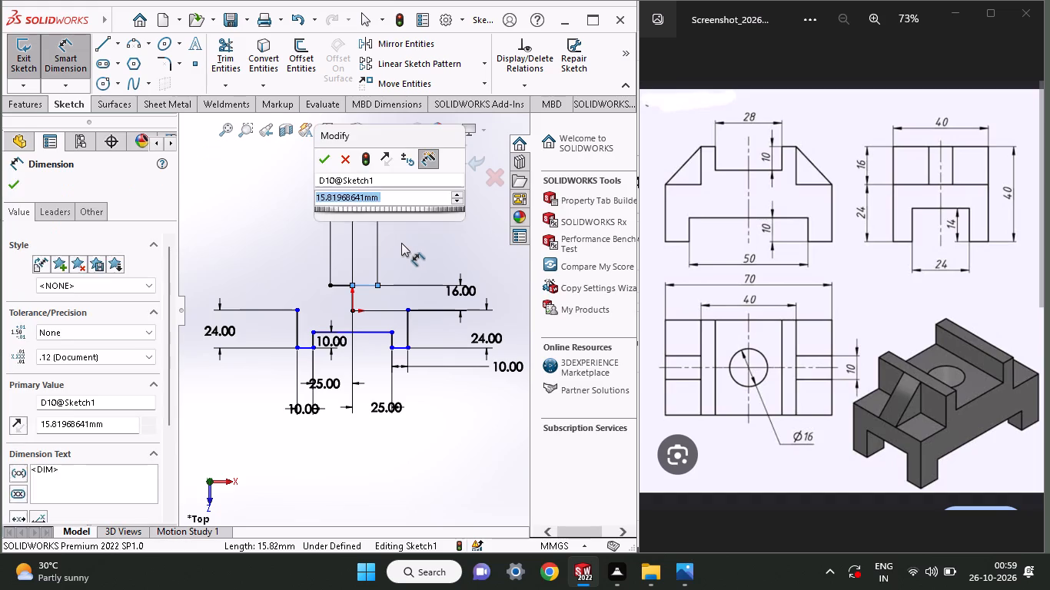
{"action": "key", "text": "Return"}
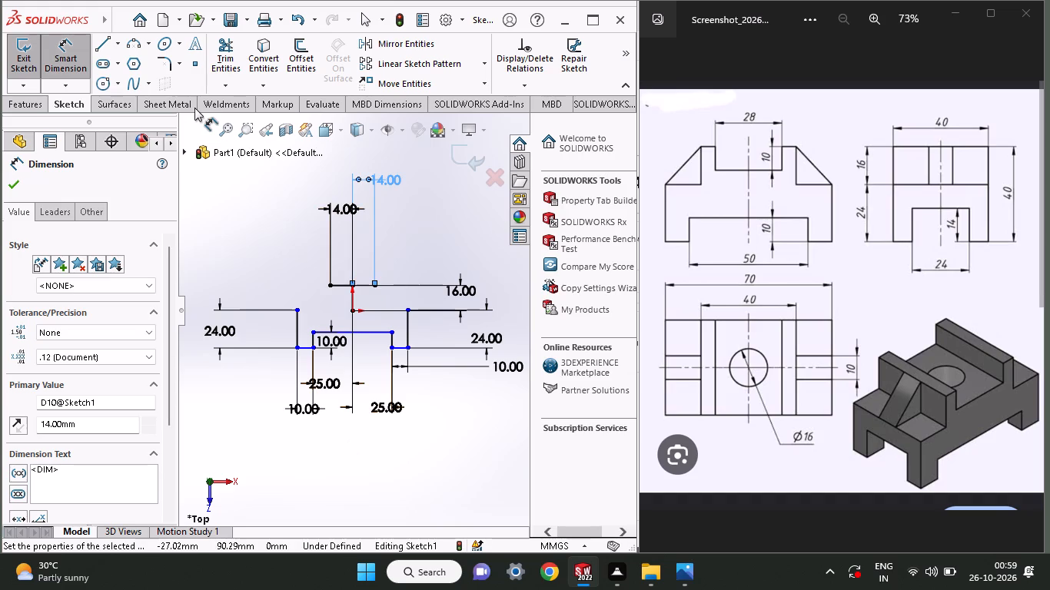
Sketch a horizontal line about 24 mm long leftward from the left end of the left 14 mm line.
{"action": "left_click", "coordinate": [107, 45]}
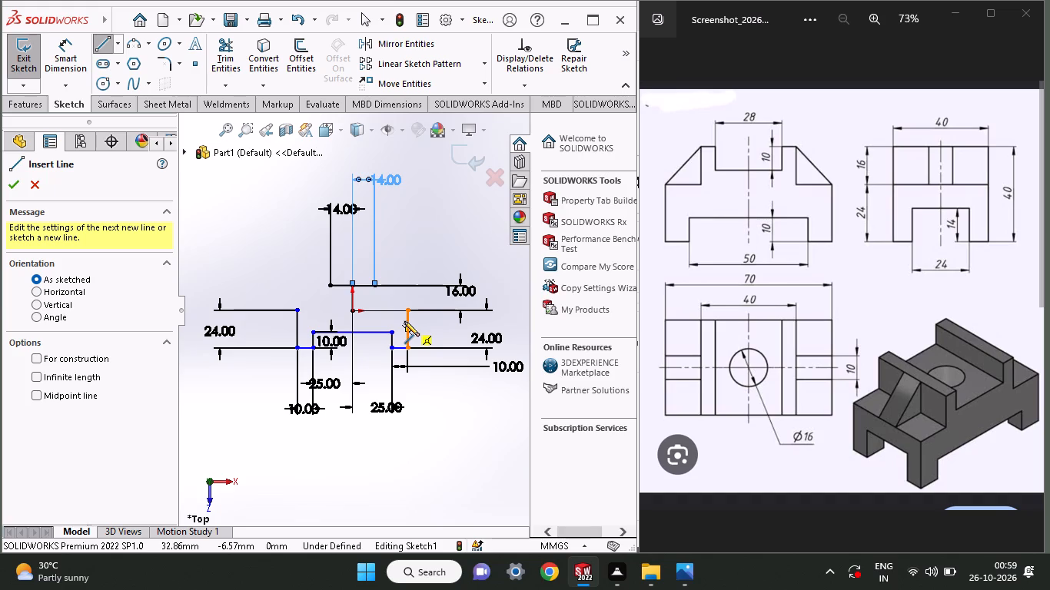
{"action": "left_click", "coordinate": [331, 286]}
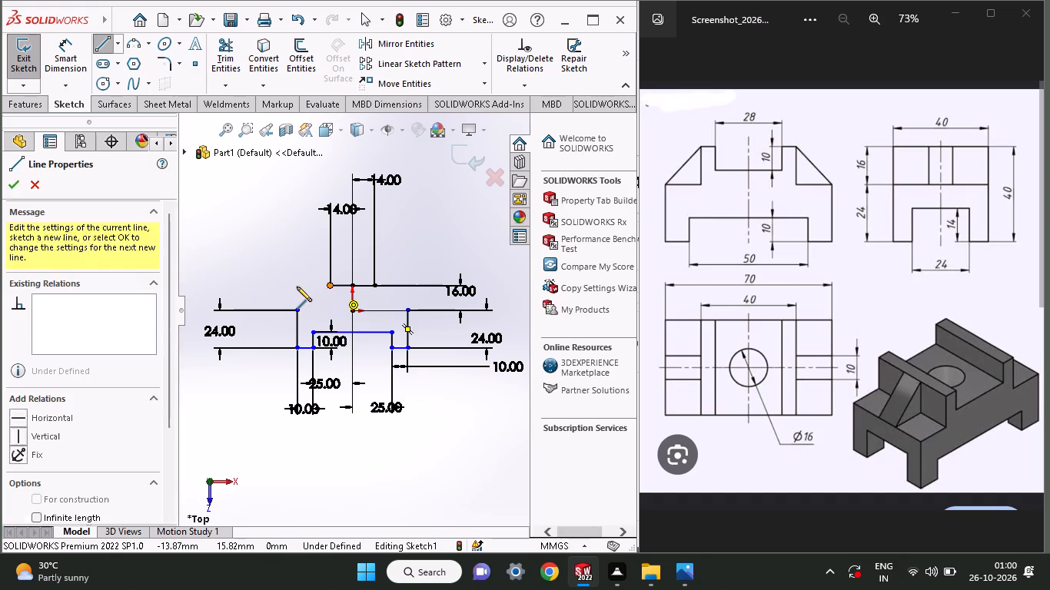
{"action": "left_click", "coordinate": [292, 287]}
{"action": "right_click", "coordinate": [301, 254]}
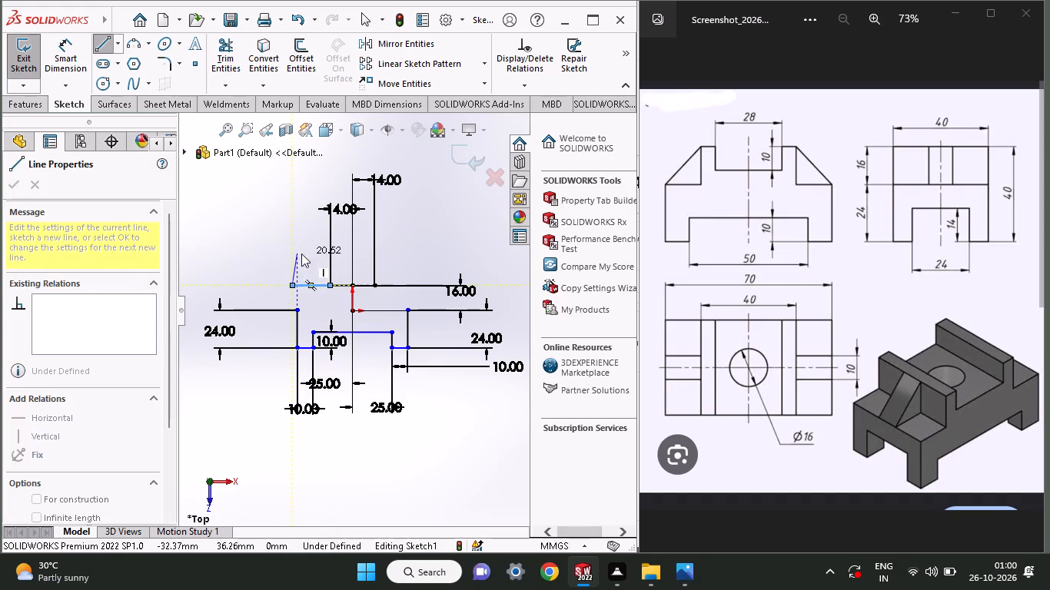
{"action": "left_click", "coordinate": [311, 260]}
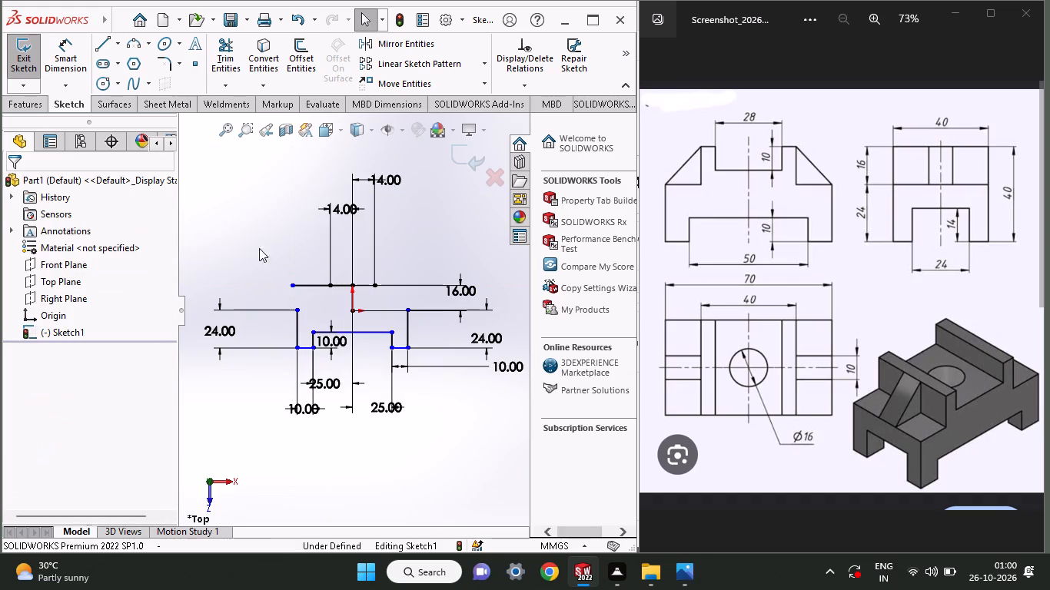
Dimension the length of the outer horizontal line extending left from the left 14 mm line.
{"action": "left_click", "coordinate": [67, 54]}
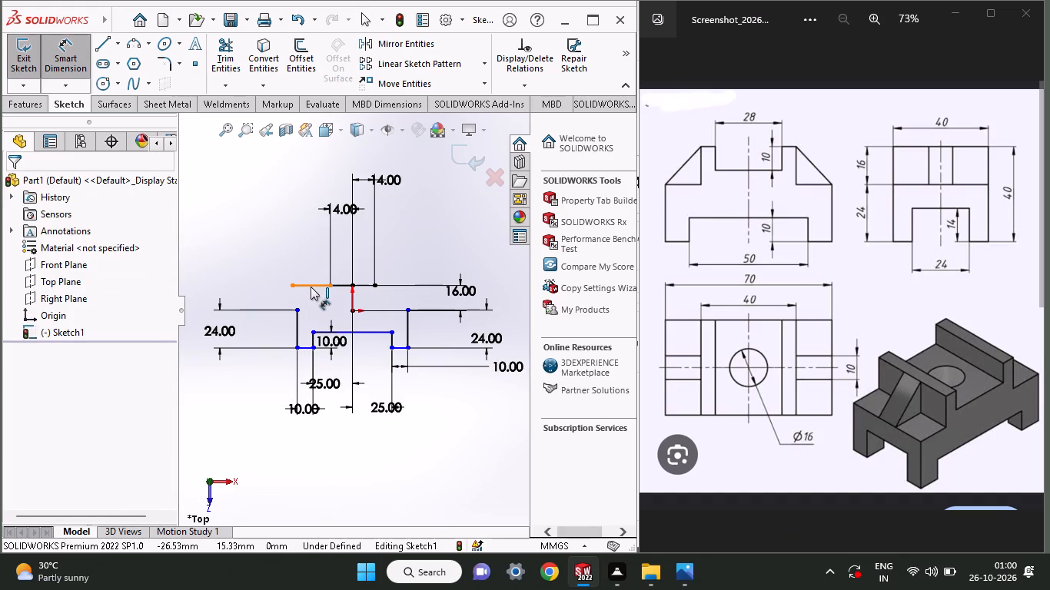
{"action": "left_click", "coordinate": [311, 287]}
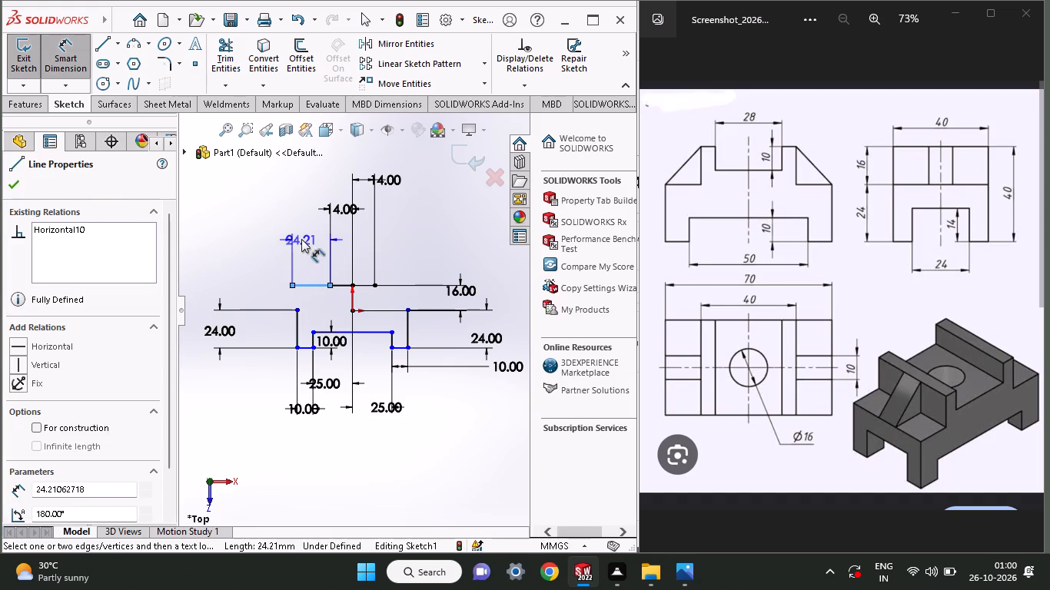
{"action": "left_click", "coordinate": [301, 236]}
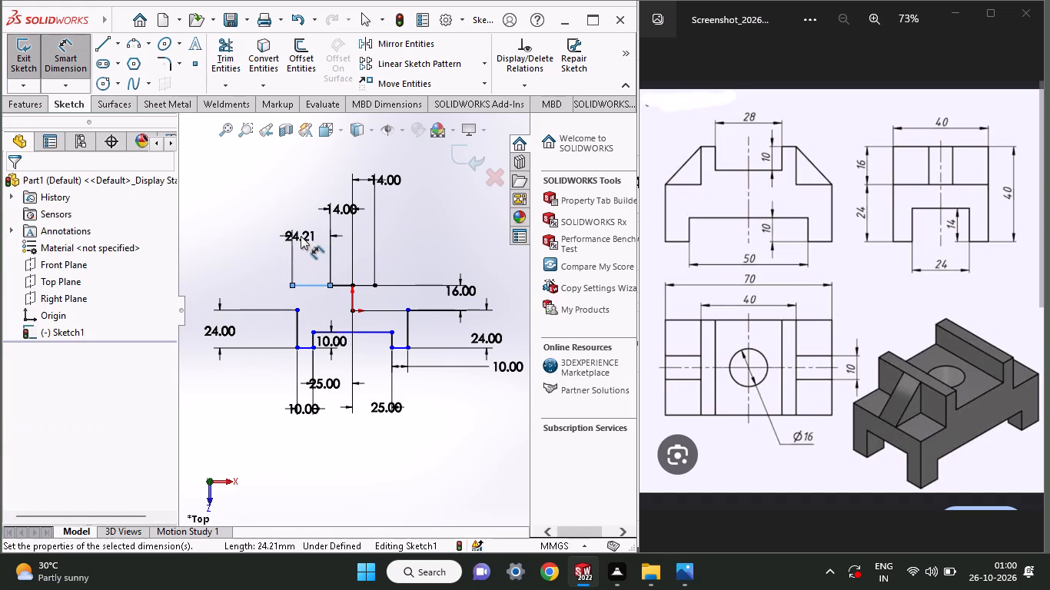
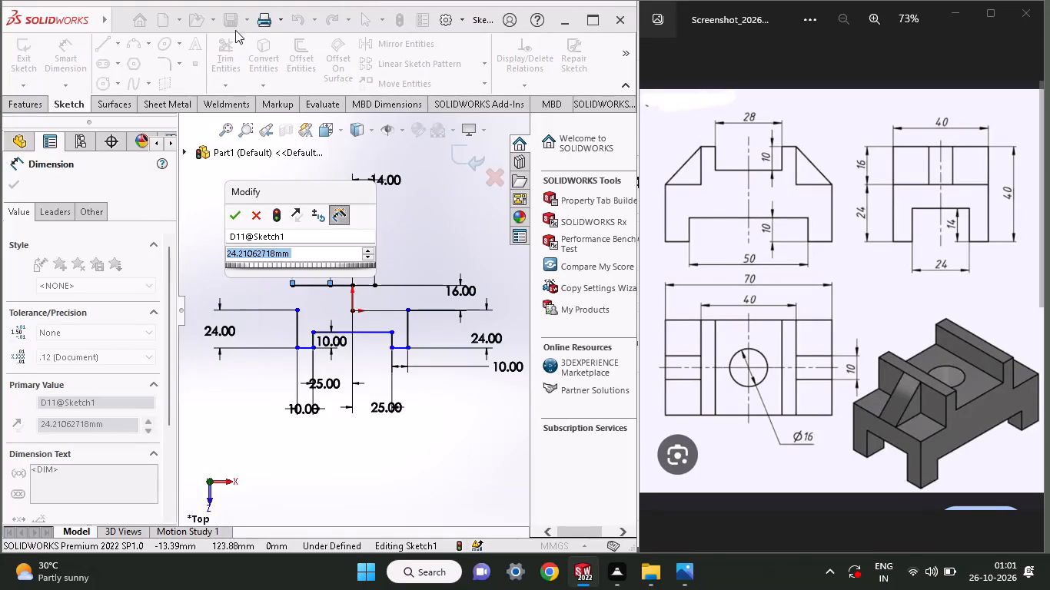
Undo the length dimension just added to the outer horizontal line left of the left 14 mm line.
{"action": "left_click", "coordinate": [258, 215]}
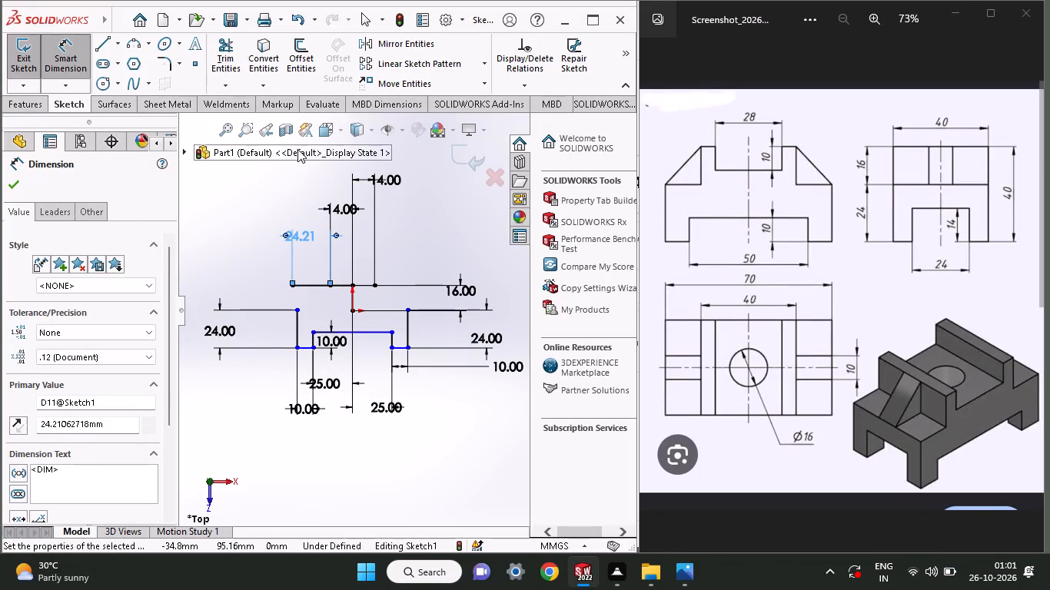
{"action": "double_click", "coordinate": [301, 232]}
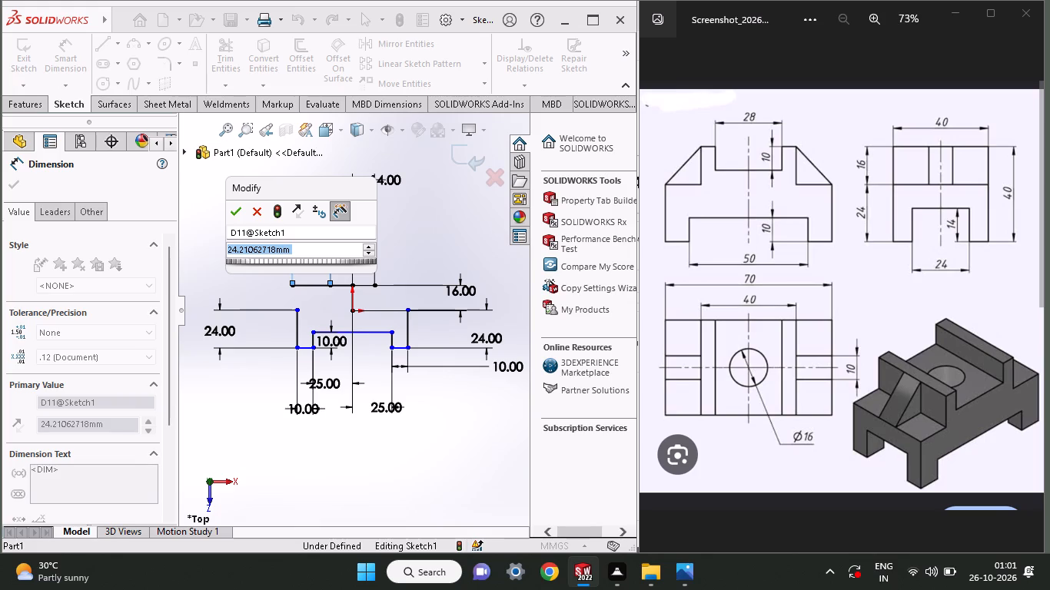
{"action": "left_click", "coordinate": [258, 217]}
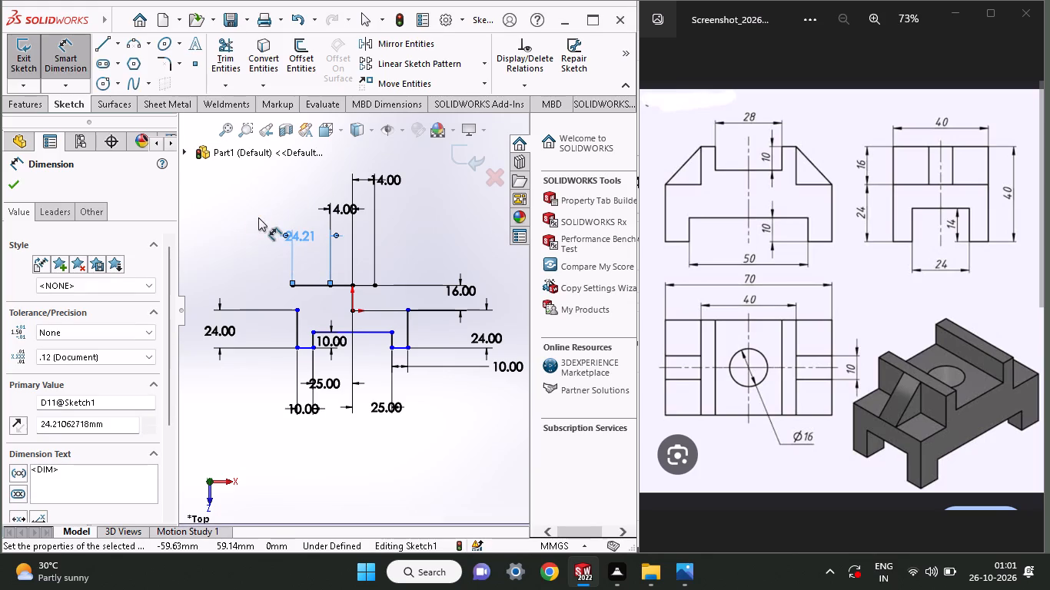
{"action": "left_click", "coordinate": [291, 237]}
{"action": "right_click", "coordinate": [291, 237]}
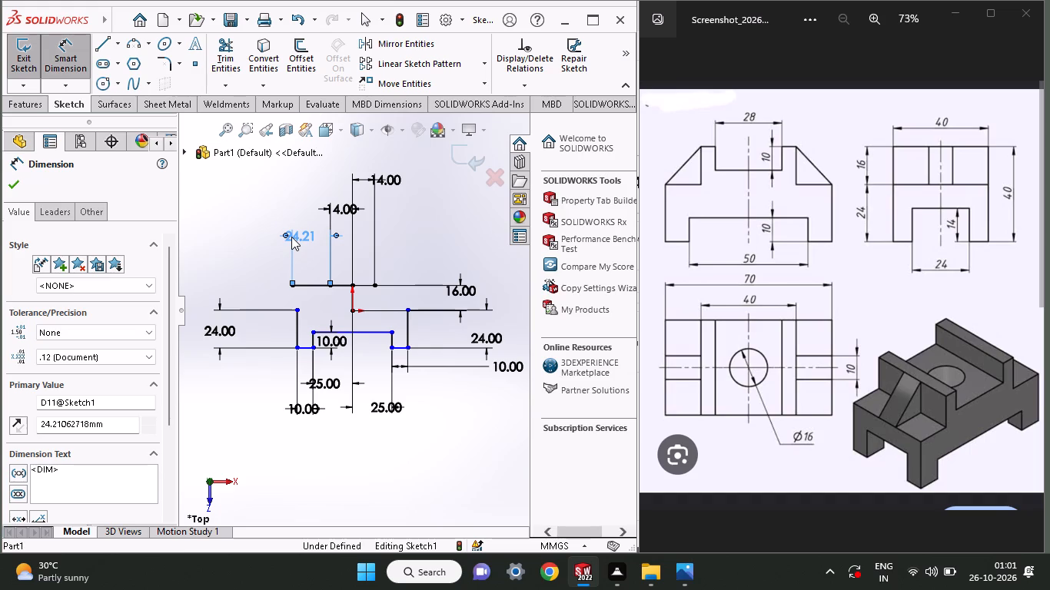
{"action": "left_click", "coordinate": [268, 236]}
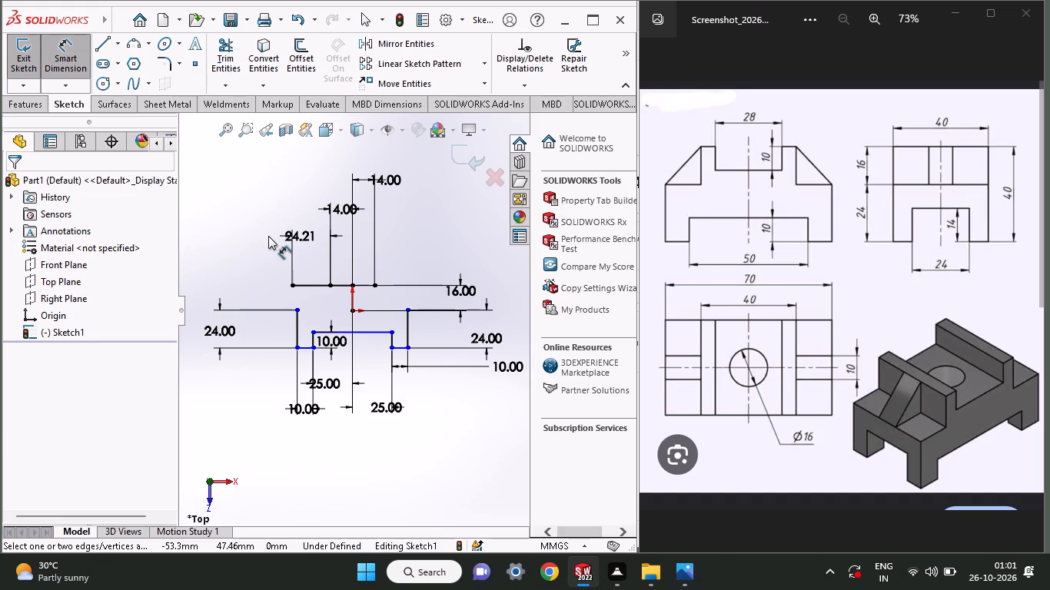
{"action": "key", "text": "ctrl+z"}
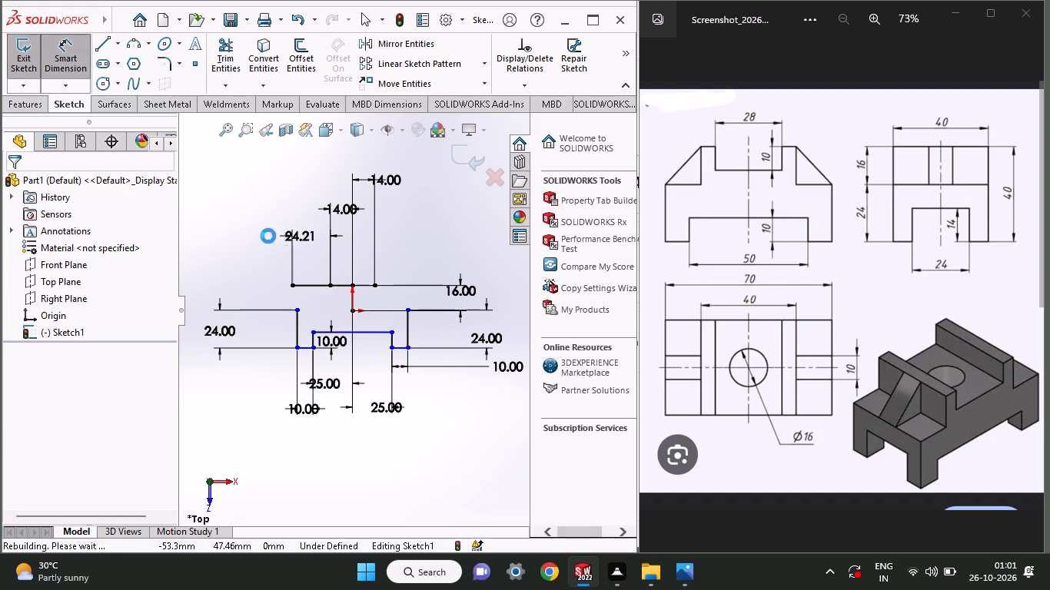
{"action": "key", "text": "ctrl+z"}
{"action": "key", "text": "ctrl+z"}
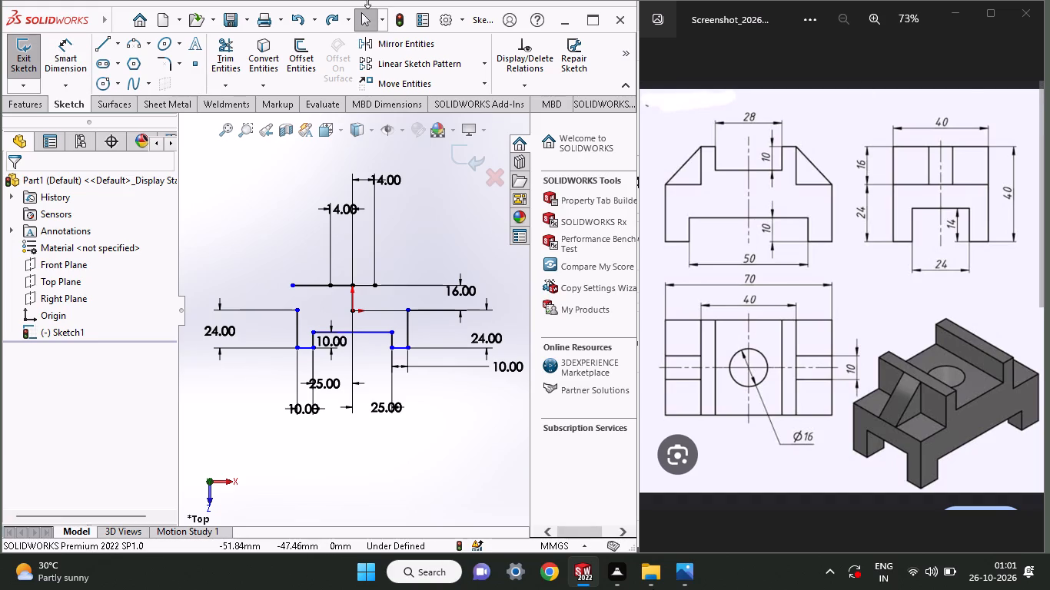
Dimension the distance from the top edge's outer left endpoint to the central vertical line as 20 mm.
{"action": "left_click", "coordinate": [72, 42]}
{"action": "left_click", "coordinate": [288, 287]}
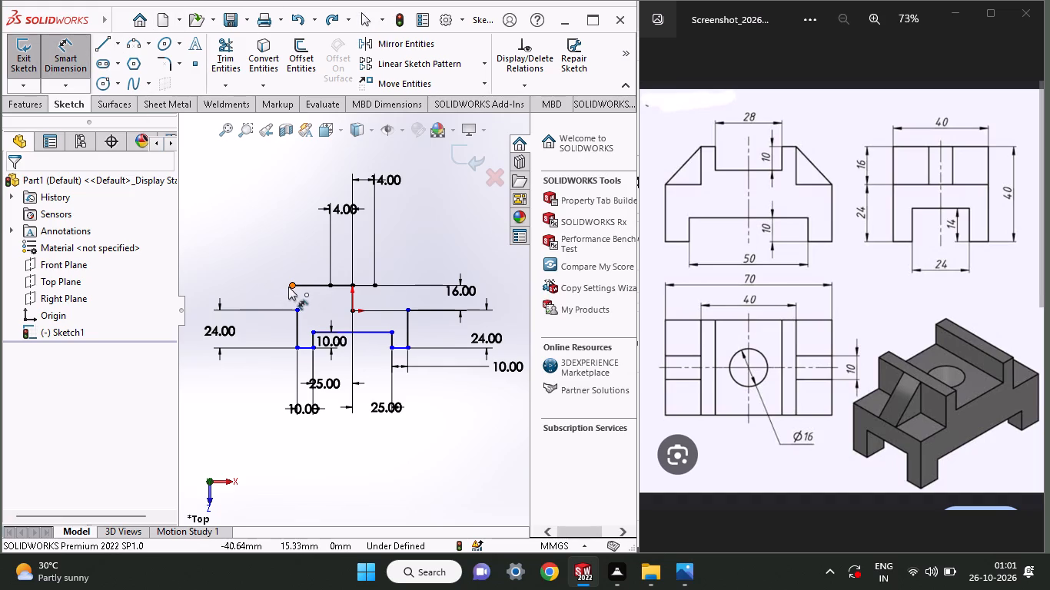
{"action": "left_click", "coordinate": [351, 286]}
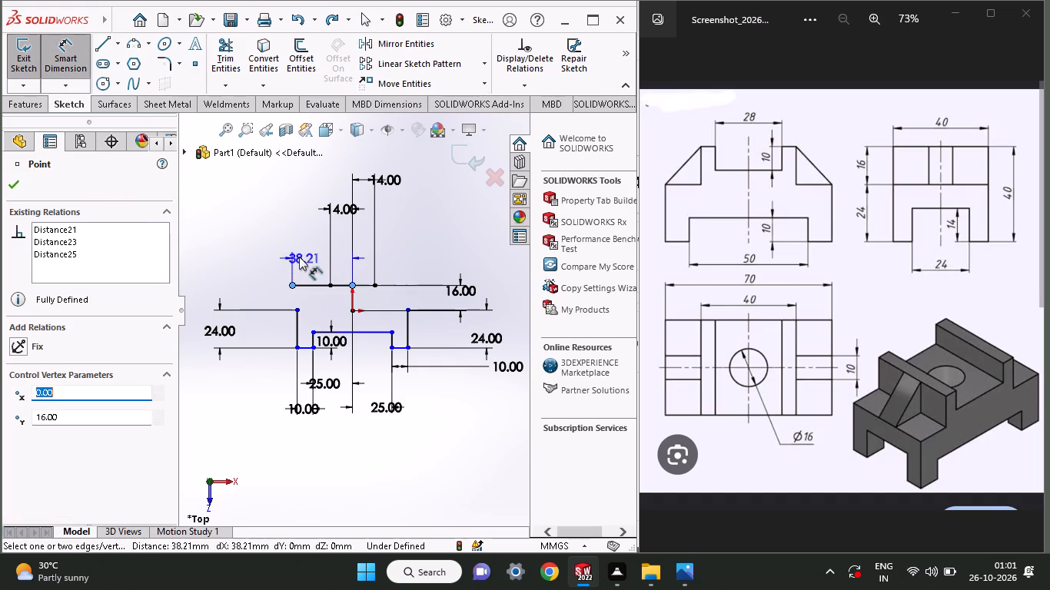
{"action": "left_click", "coordinate": [293, 227]}
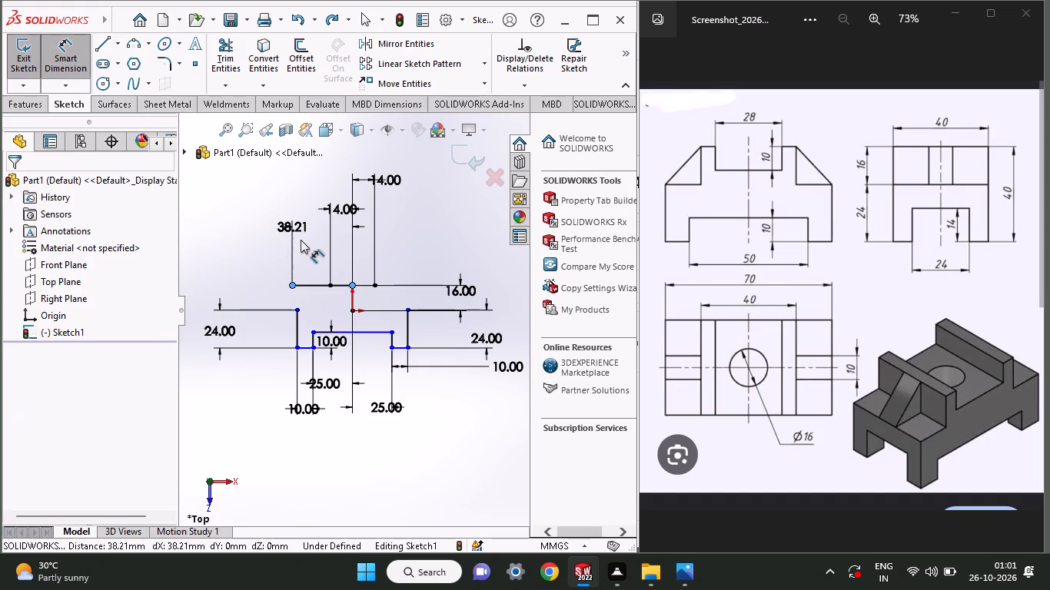
{"action": "type", "text": "20"}
{"action": "key", "text": "Return"}
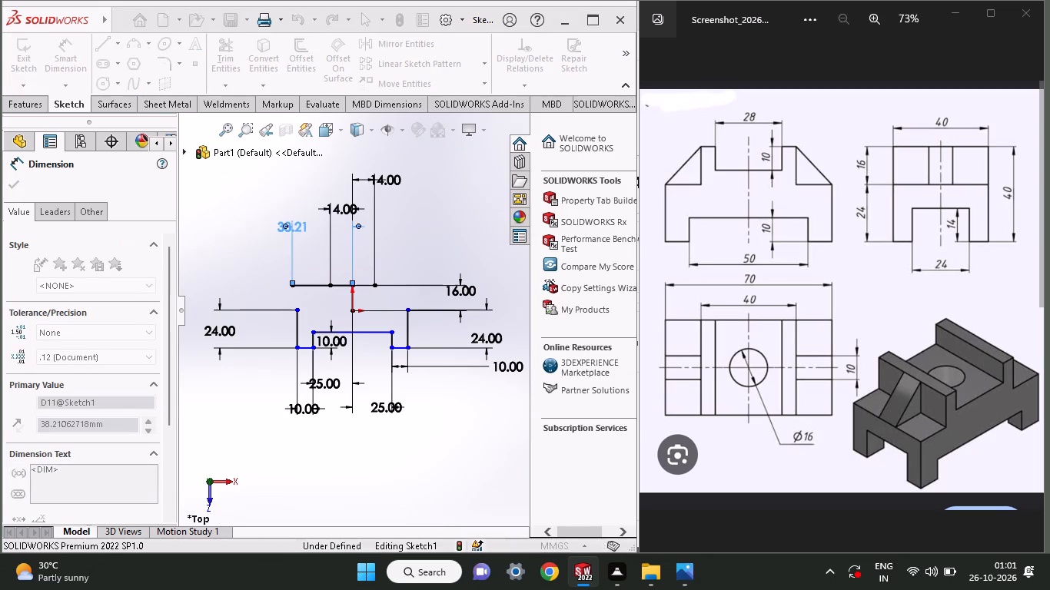
{"action": "left_click", "coordinate": [10, 177]}
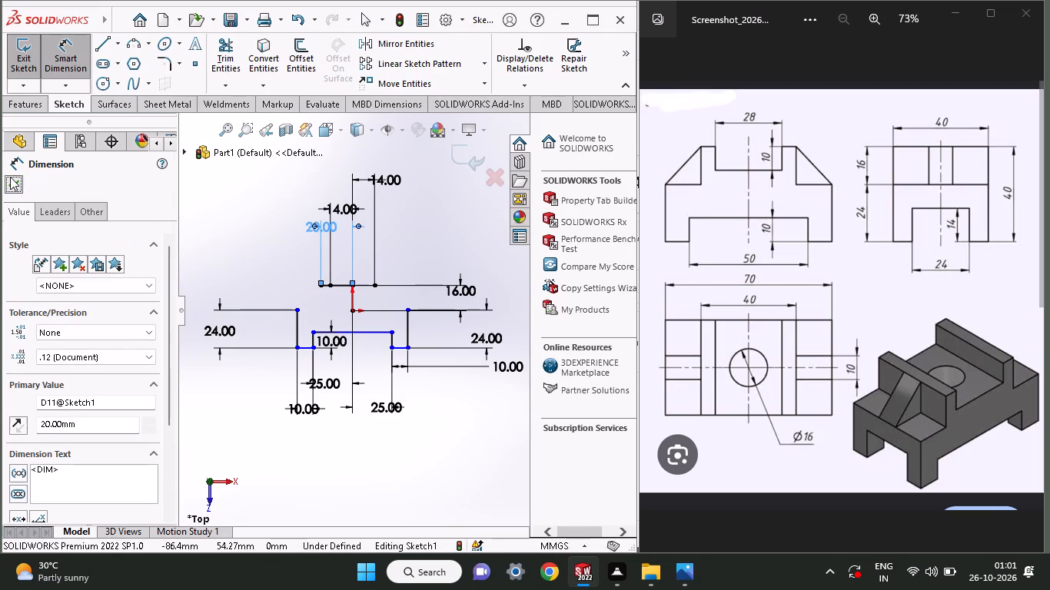
Sketch a sloped line about 22 mm long from the left vertical edge's upper end to the top edge's left endpoint.
{"action": "left_click", "coordinate": [99, 39]}
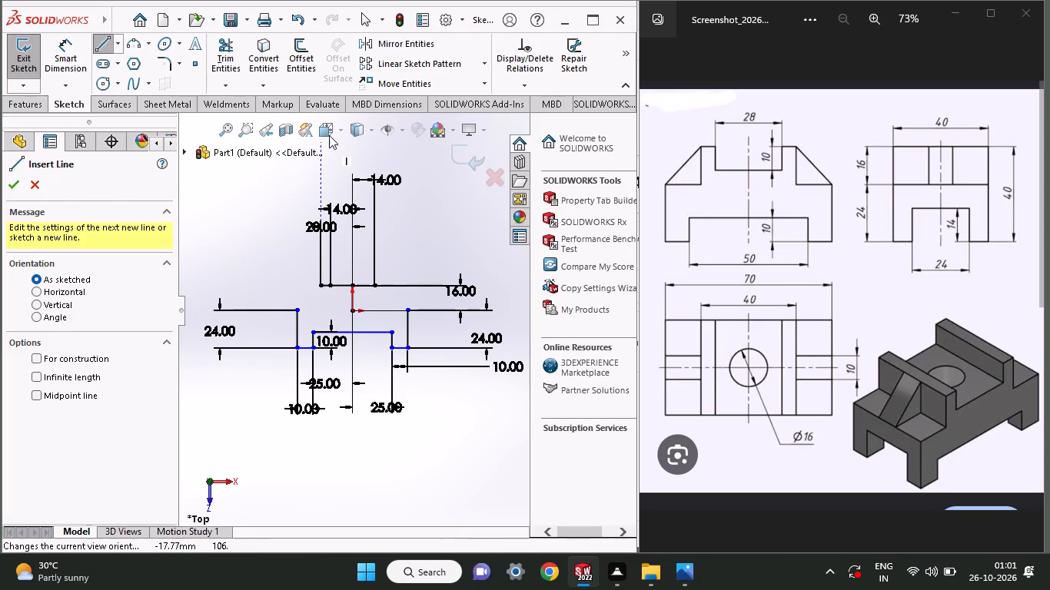
{"action": "left_click", "coordinate": [301, 312]}
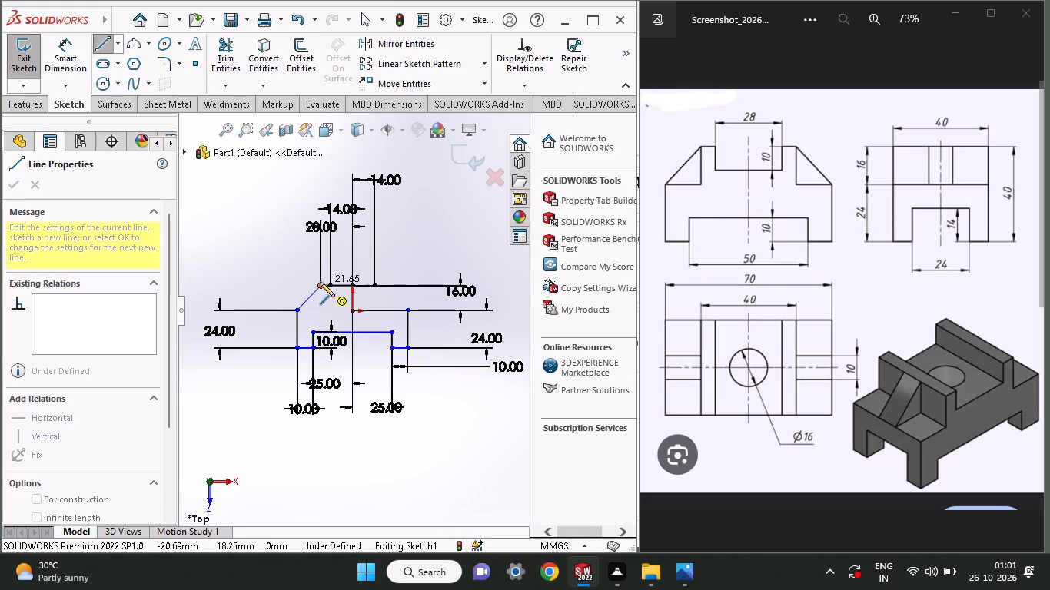
{"action": "left_click", "coordinate": [320, 282]}
{"action": "right_click", "coordinate": [258, 246]}
{"action": "left_click", "coordinate": [284, 272]}
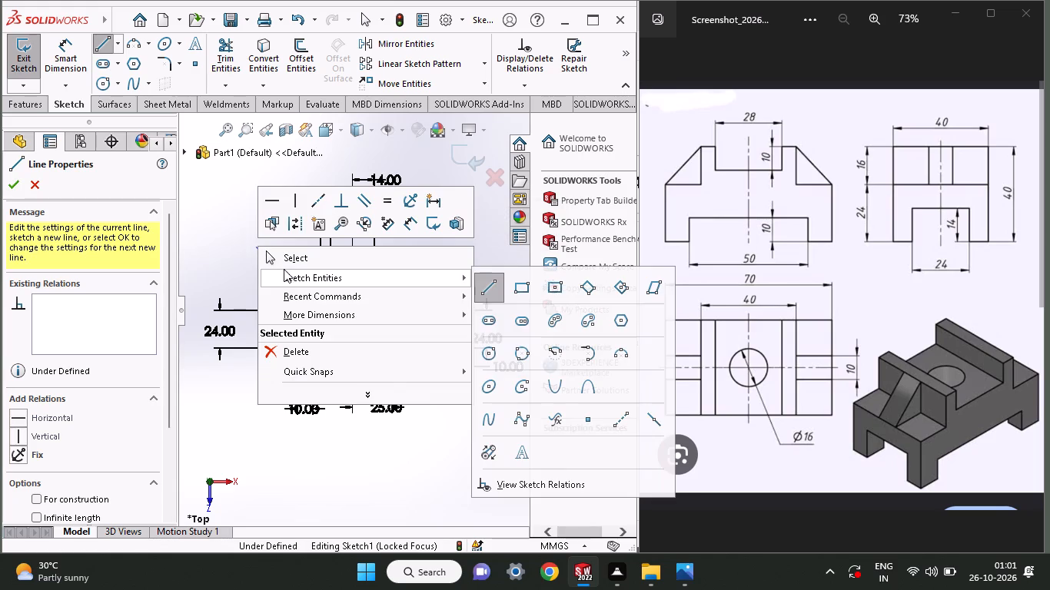
{"action": "left_click", "coordinate": [284, 262]}
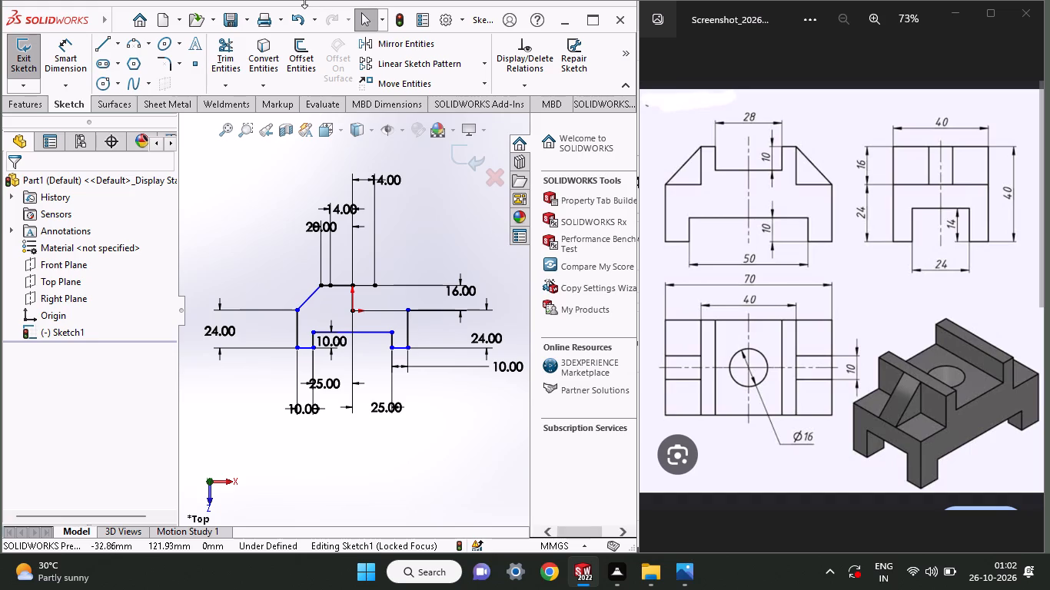
Start another line for the profile's remaining upper edges.
{"action": "left_click", "coordinate": [98, 42]}
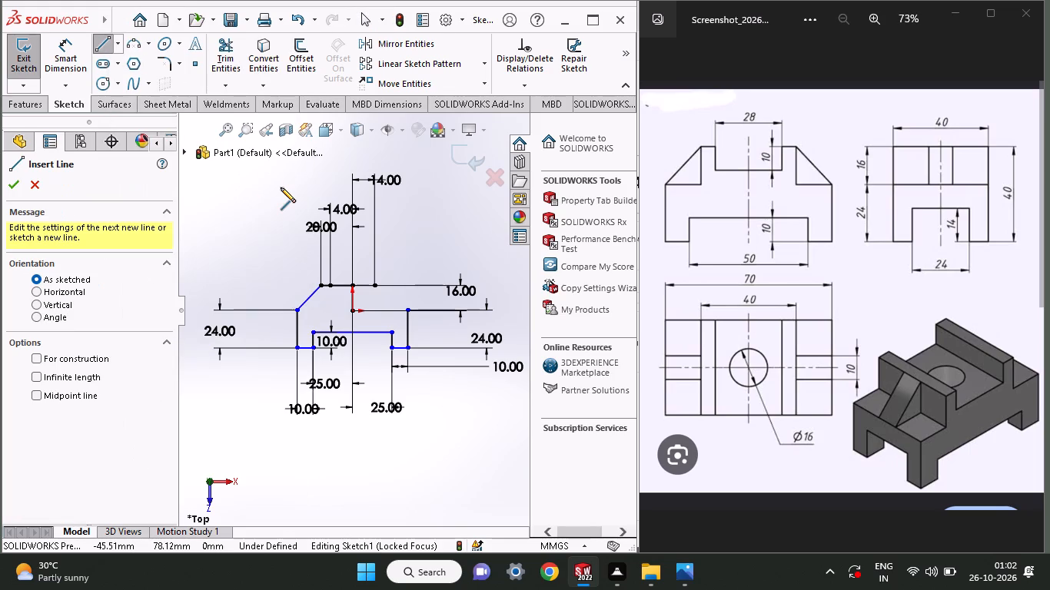
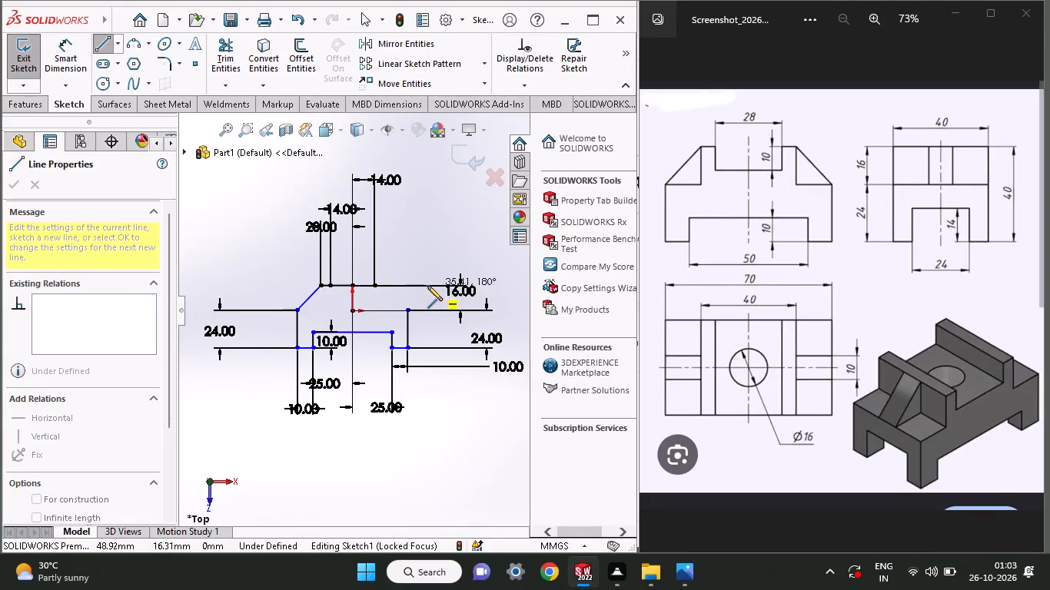
Sketch a horizontal top-edge line from the right 14 mm endpoint outward, ending about 35 mm from the central vertical line.
{"action": "left_click", "coordinate": [408, 285]}
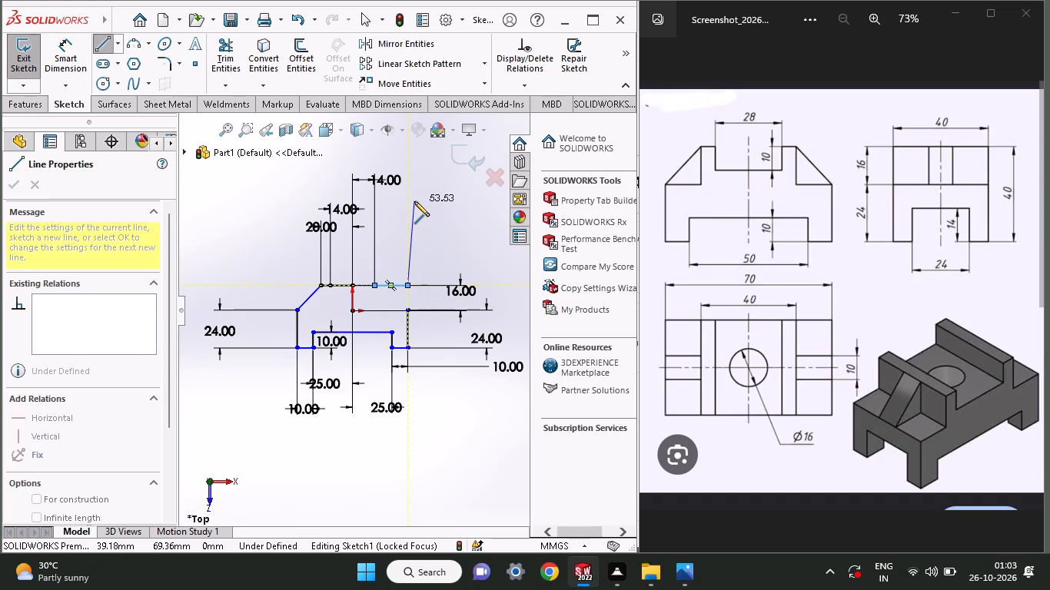
{"action": "right_click", "coordinate": [414, 201]}
{"action": "left_click", "coordinate": [440, 218]}
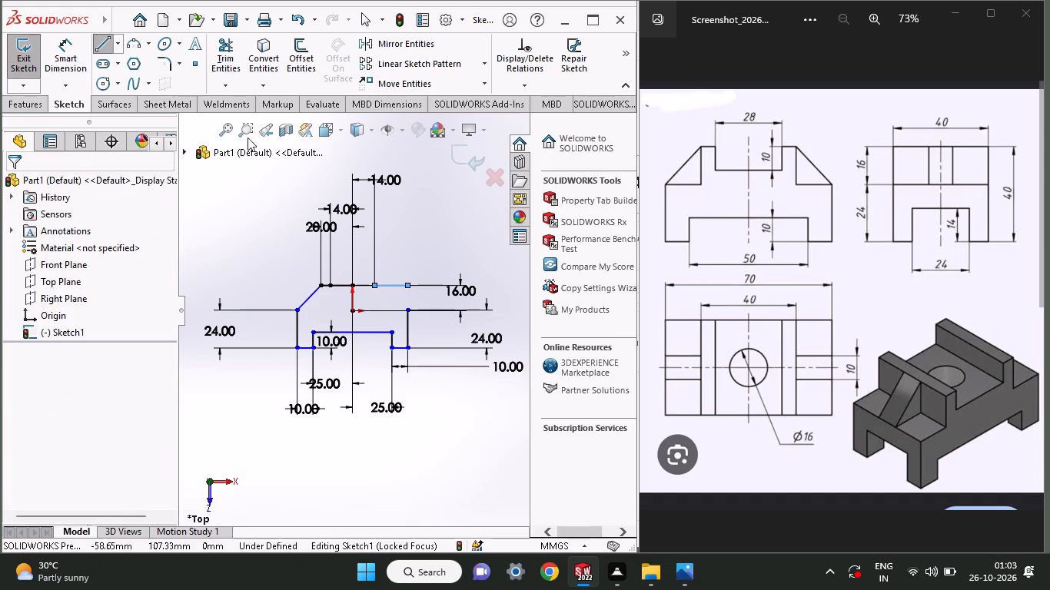
Dimension the distance from the central vertical line's upper end to the top edge's outer right endpoint as 20 mm.
{"action": "left_click", "coordinate": [56, 55]}
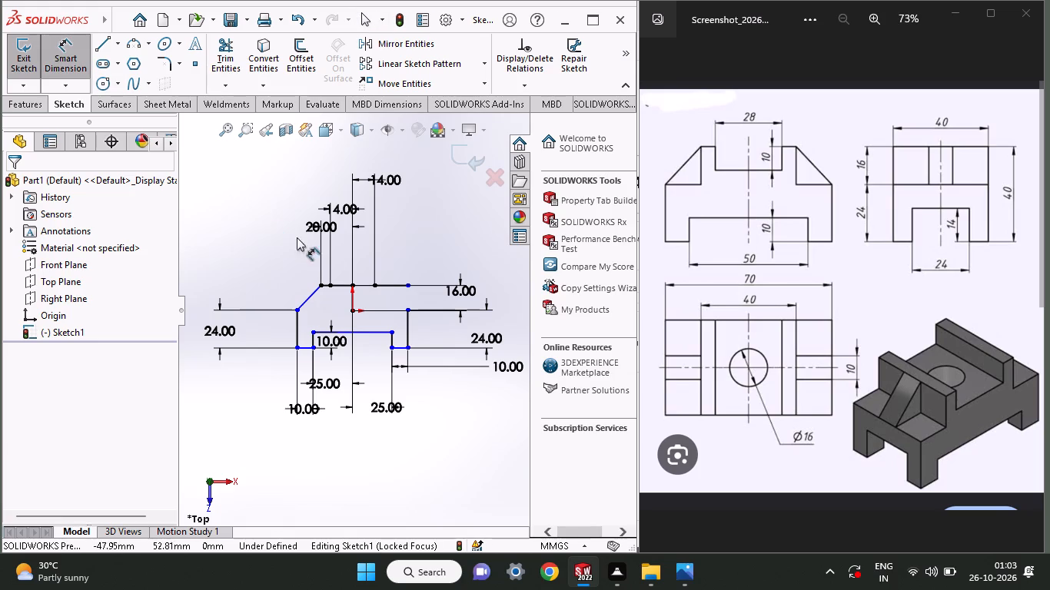
{"action": "left_click", "coordinate": [352, 283]}
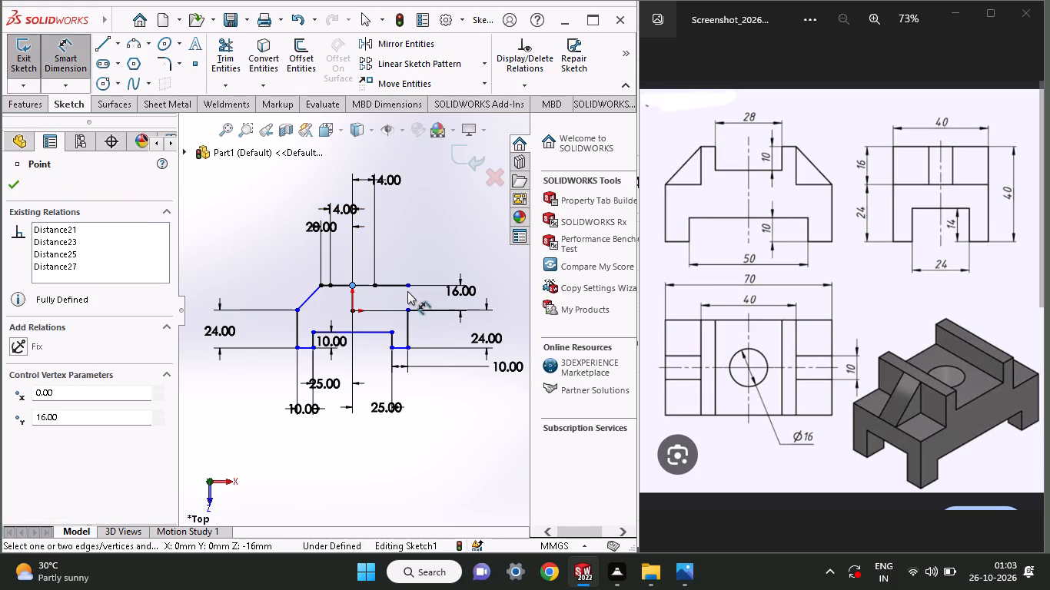
{"action": "left_click", "coordinate": [407, 287]}
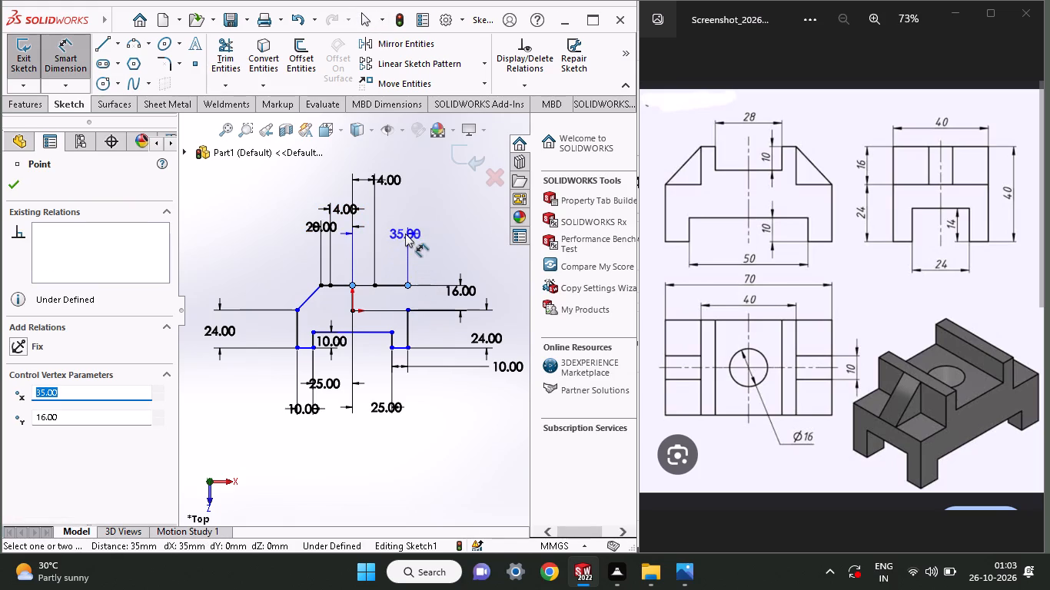
{"action": "left_click", "coordinate": [404, 242]}
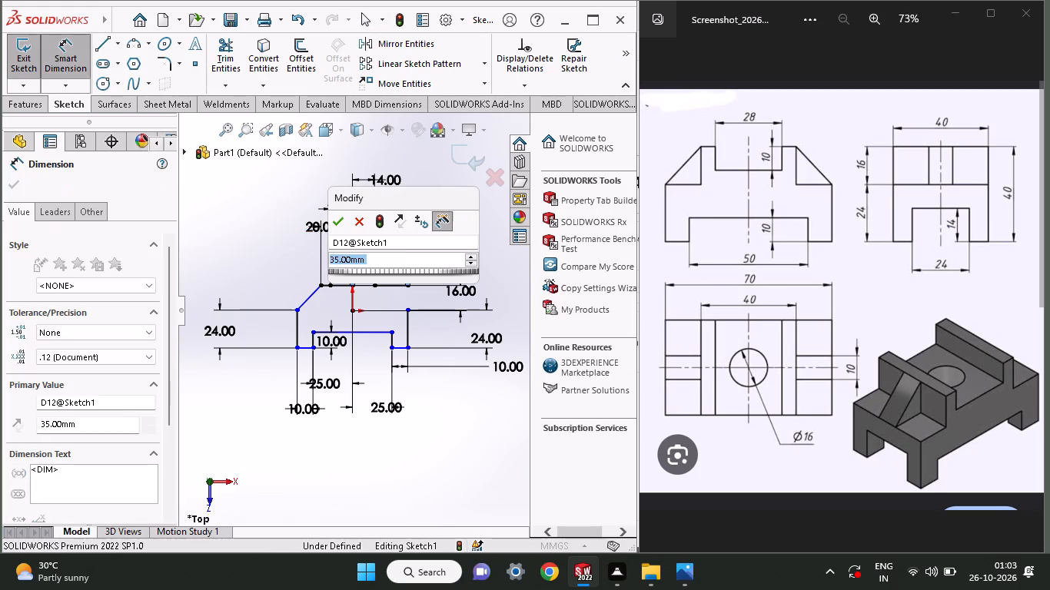
{"action": "type", "text": "20"}
{"action": "key", "text": "Return"}
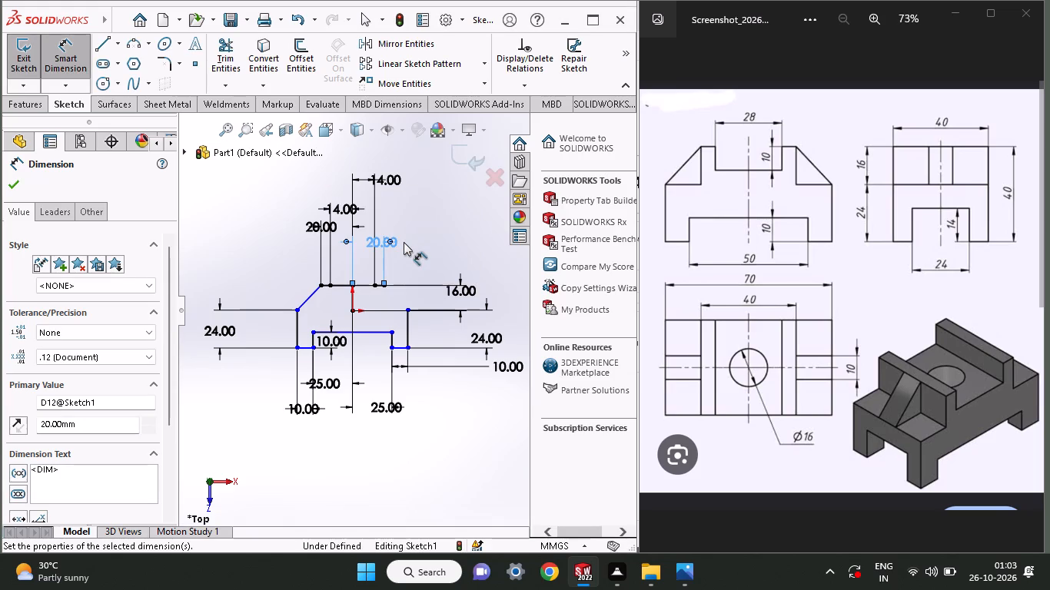
Sketch a sloped line from the top edge's outer right endpoint to the upper end of the right vertical edge.
{"action": "left_click", "coordinate": [94, 44]}
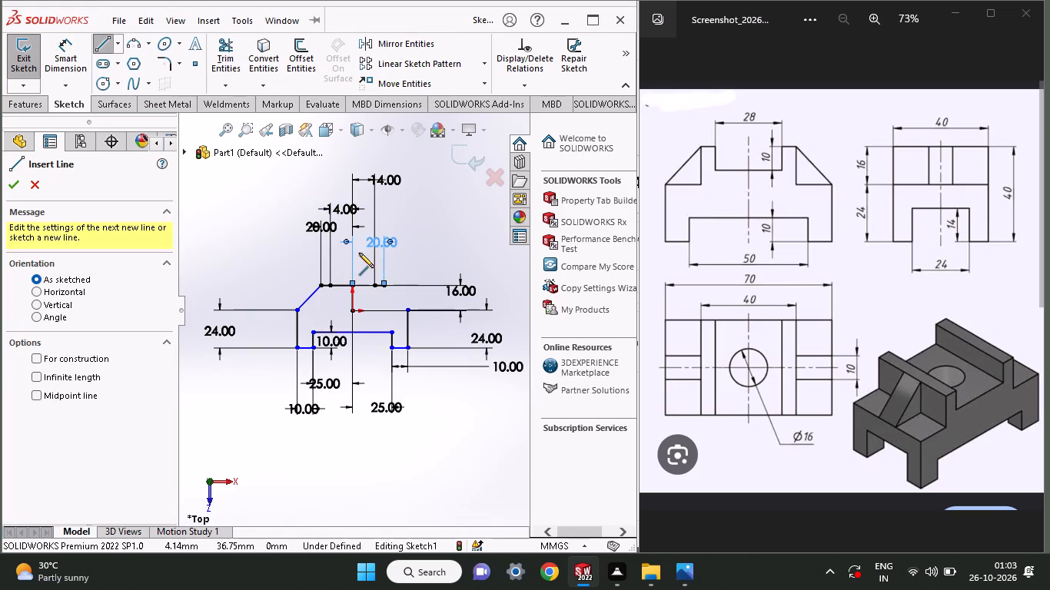
{"action": "left_click", "coordinate": [387, 284]}
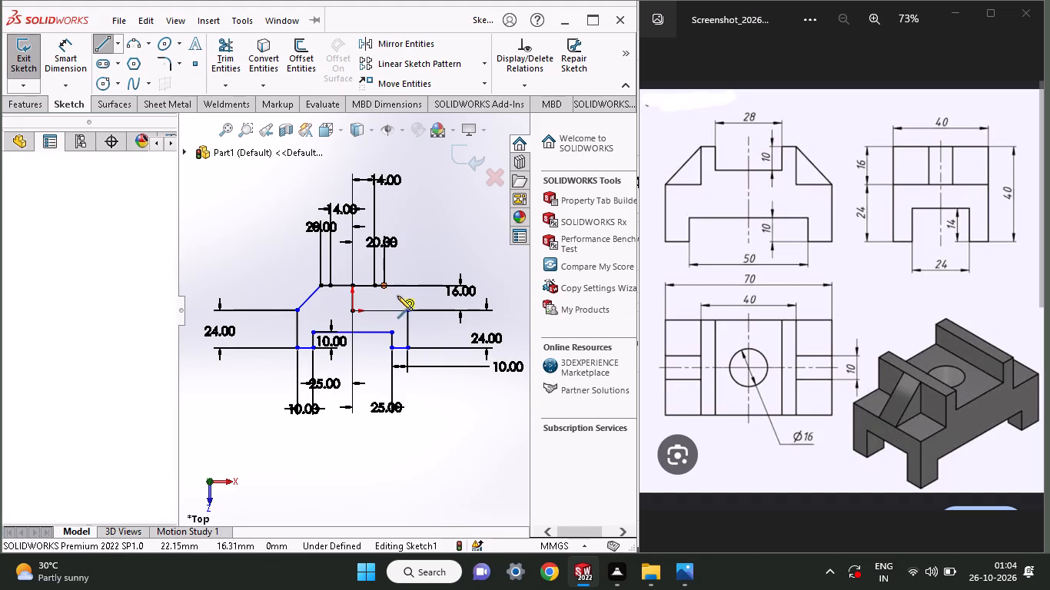
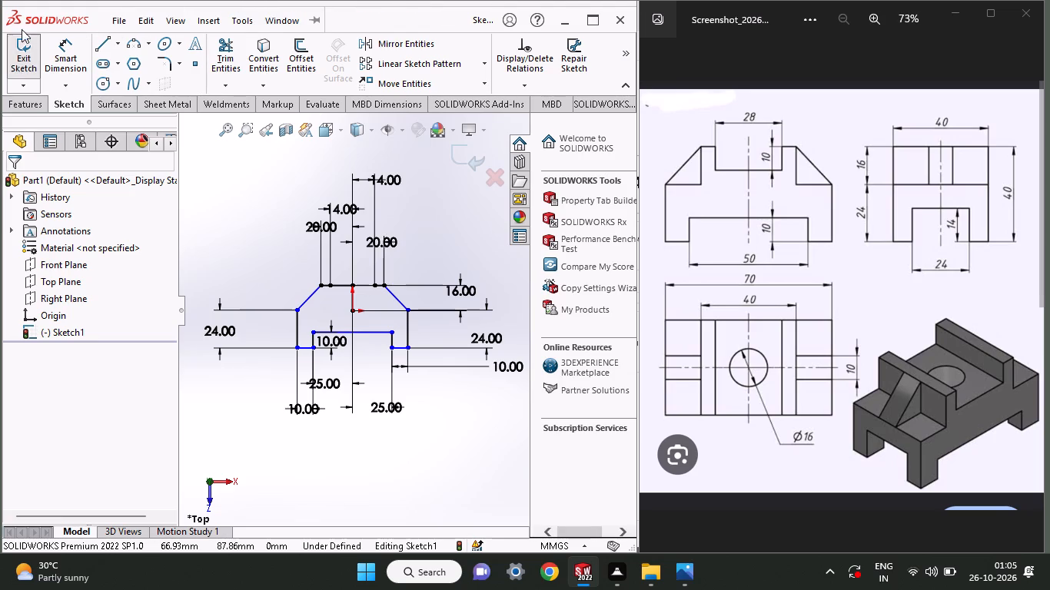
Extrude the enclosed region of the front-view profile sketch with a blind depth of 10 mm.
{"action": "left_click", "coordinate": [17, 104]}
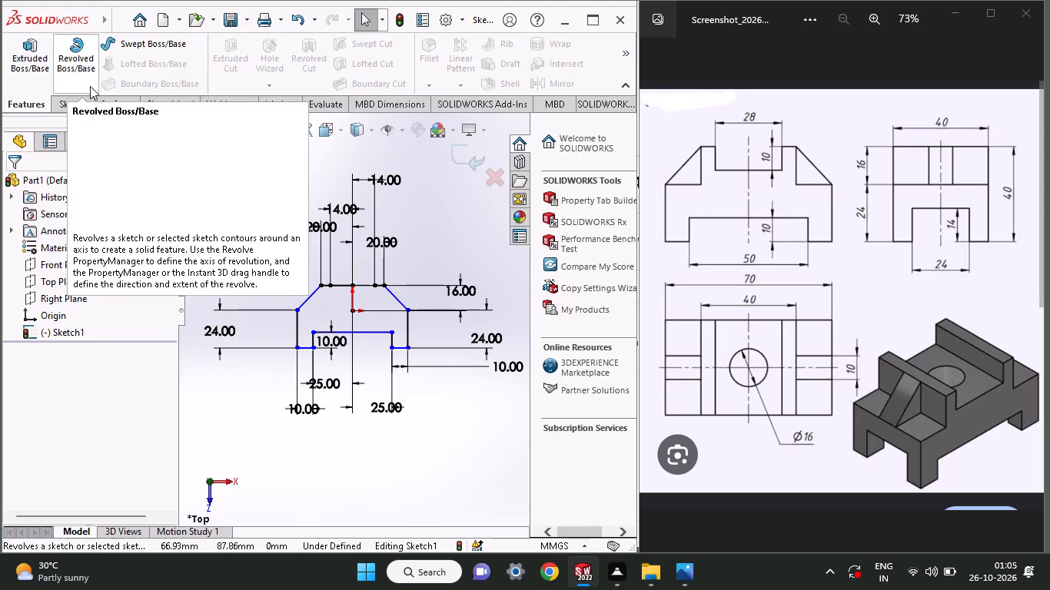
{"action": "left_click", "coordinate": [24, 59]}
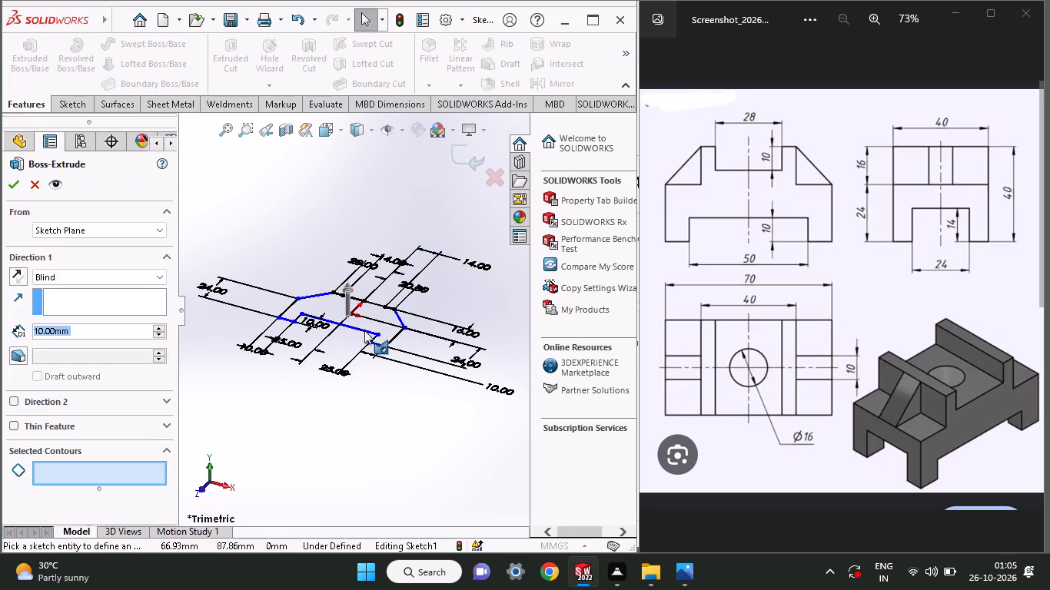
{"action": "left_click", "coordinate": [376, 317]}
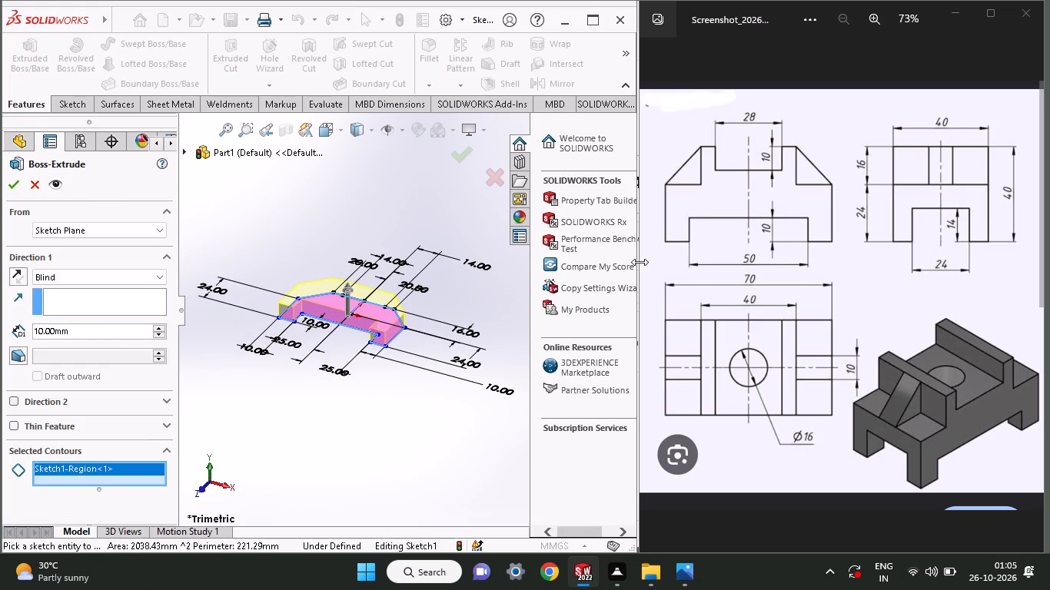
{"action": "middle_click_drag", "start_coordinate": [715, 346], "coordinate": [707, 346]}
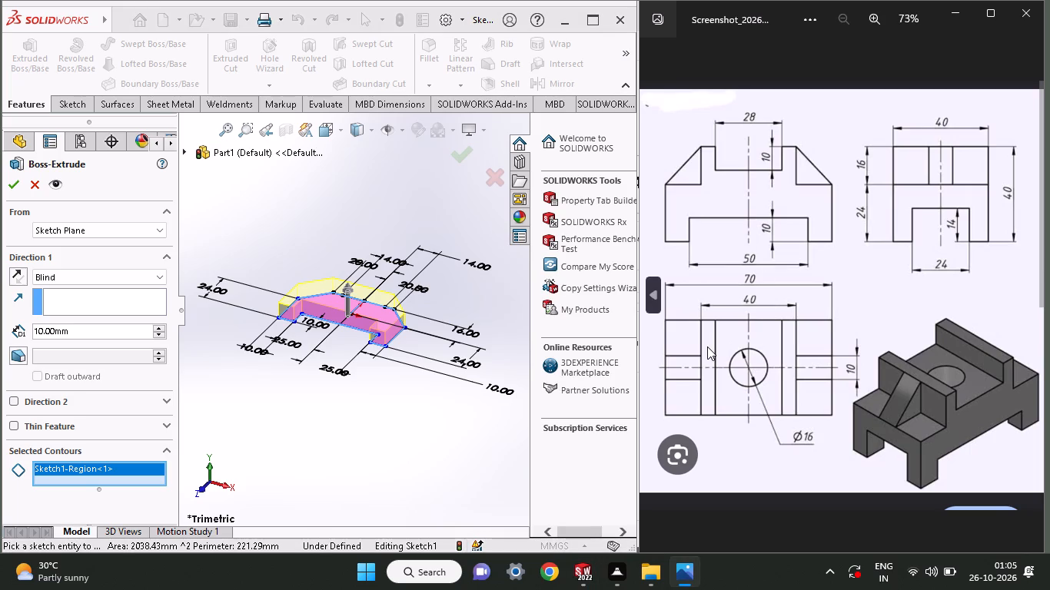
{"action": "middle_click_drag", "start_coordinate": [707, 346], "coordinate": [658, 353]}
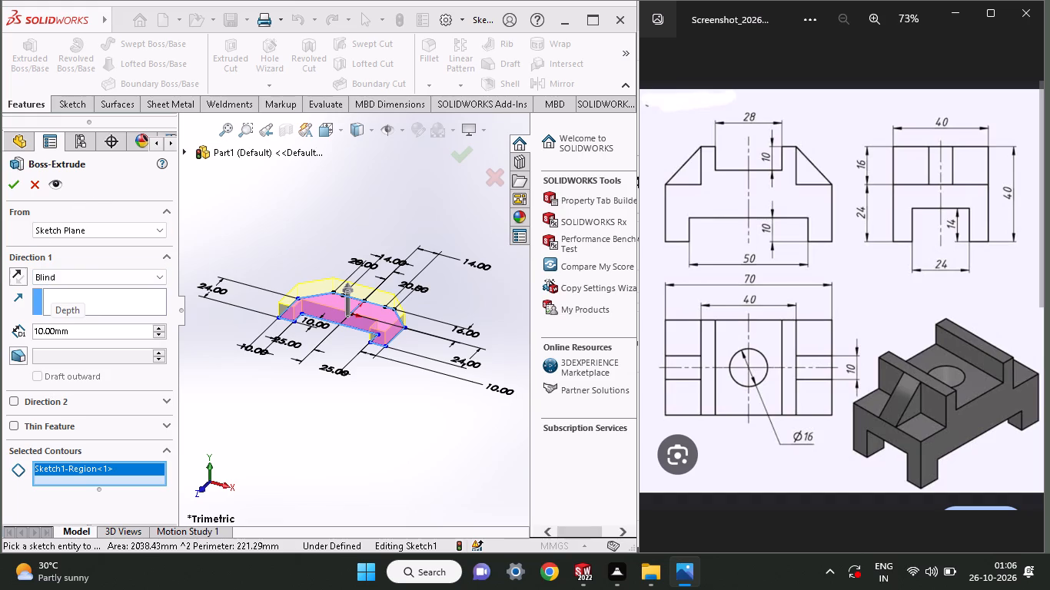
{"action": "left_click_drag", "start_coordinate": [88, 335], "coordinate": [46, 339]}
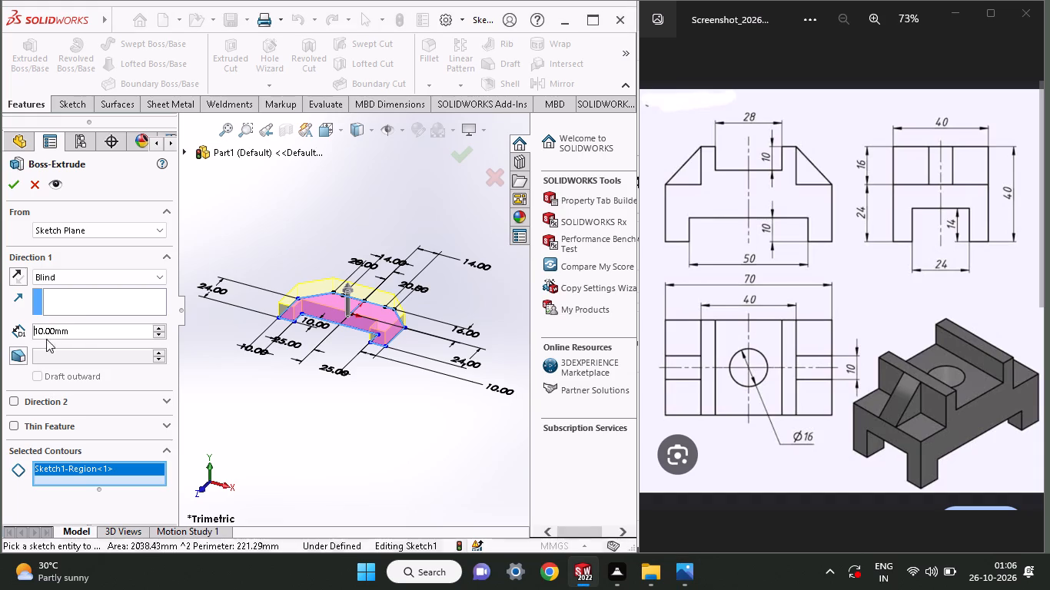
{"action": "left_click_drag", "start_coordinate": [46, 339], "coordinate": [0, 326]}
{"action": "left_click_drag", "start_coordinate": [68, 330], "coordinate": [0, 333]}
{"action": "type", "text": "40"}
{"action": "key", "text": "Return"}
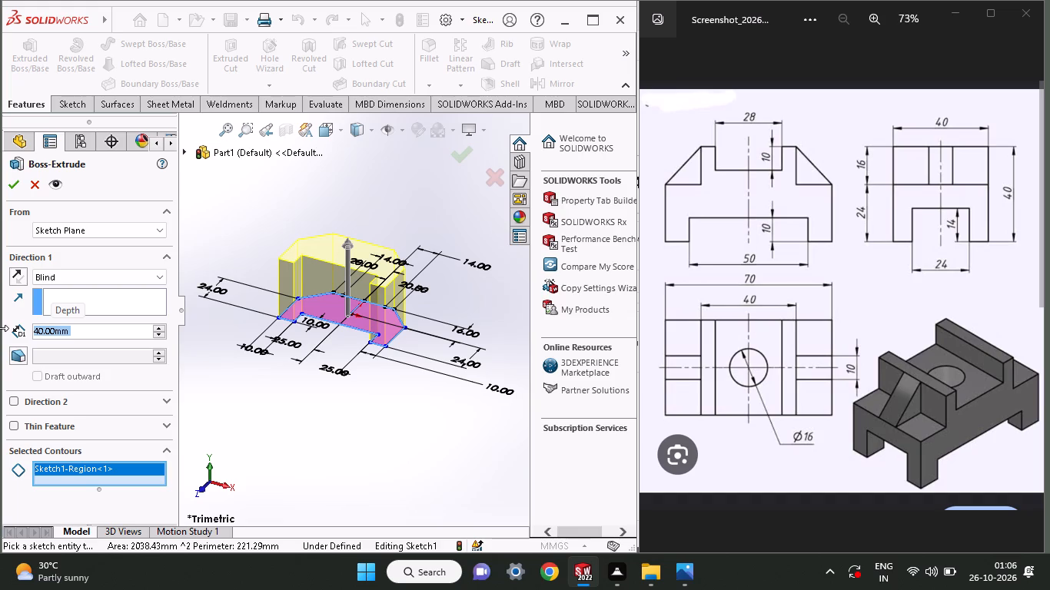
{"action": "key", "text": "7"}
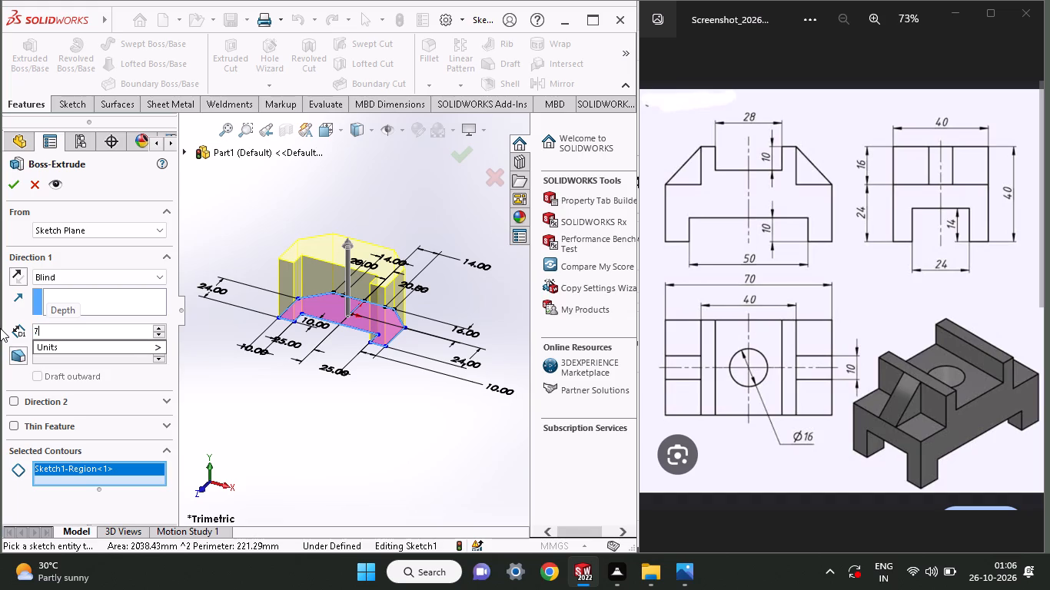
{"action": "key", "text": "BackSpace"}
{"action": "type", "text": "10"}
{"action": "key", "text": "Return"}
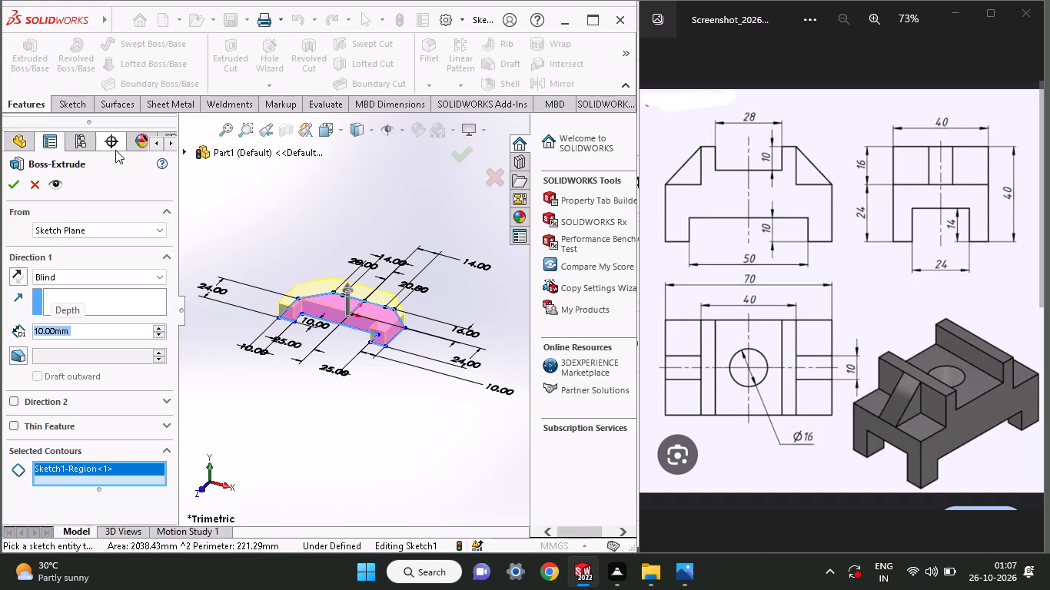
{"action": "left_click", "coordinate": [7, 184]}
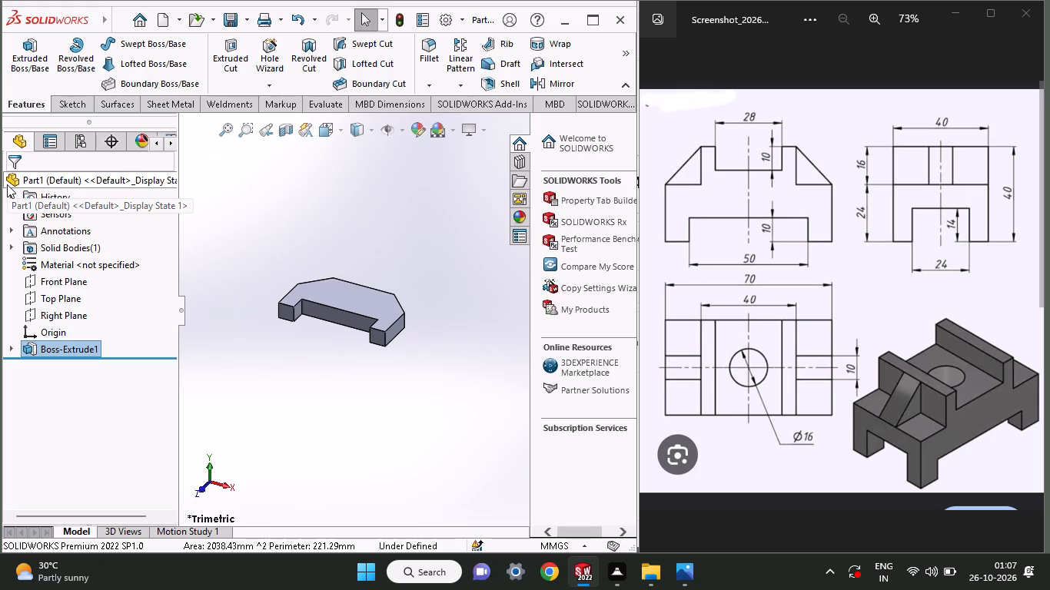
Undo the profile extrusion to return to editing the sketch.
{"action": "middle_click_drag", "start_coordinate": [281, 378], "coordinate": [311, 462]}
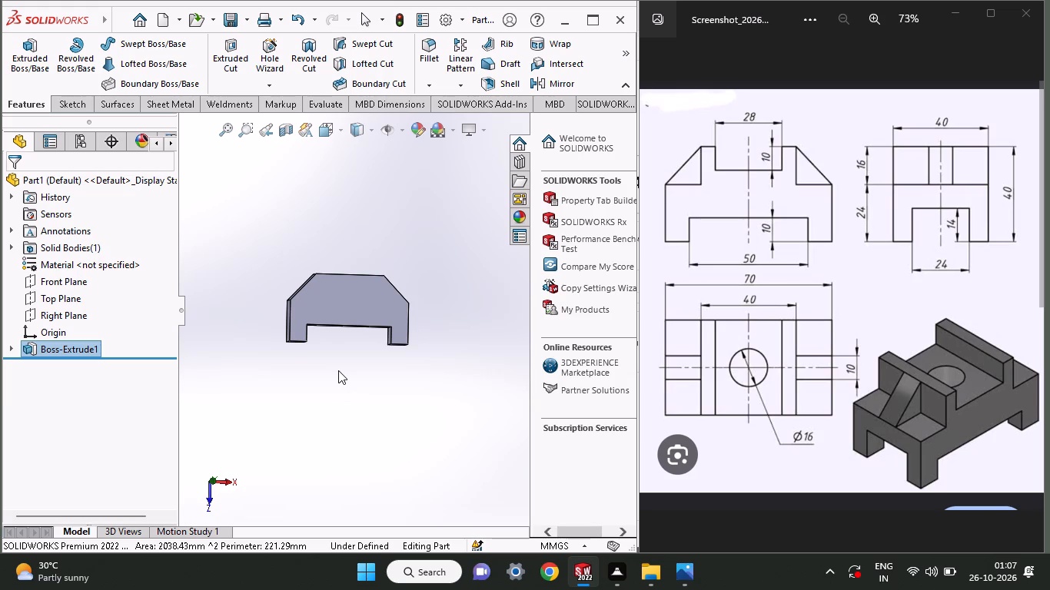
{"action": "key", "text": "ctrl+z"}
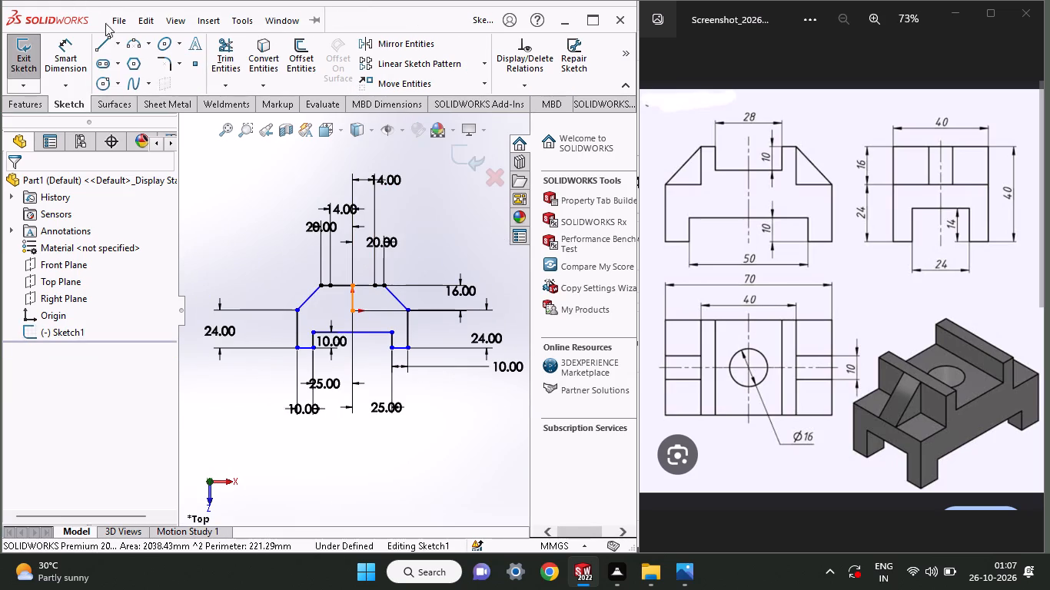
Trim away the short central vertical line between the origin and the profile's top edge.
{"action": "left_click", "coordinate": [323, 157]}
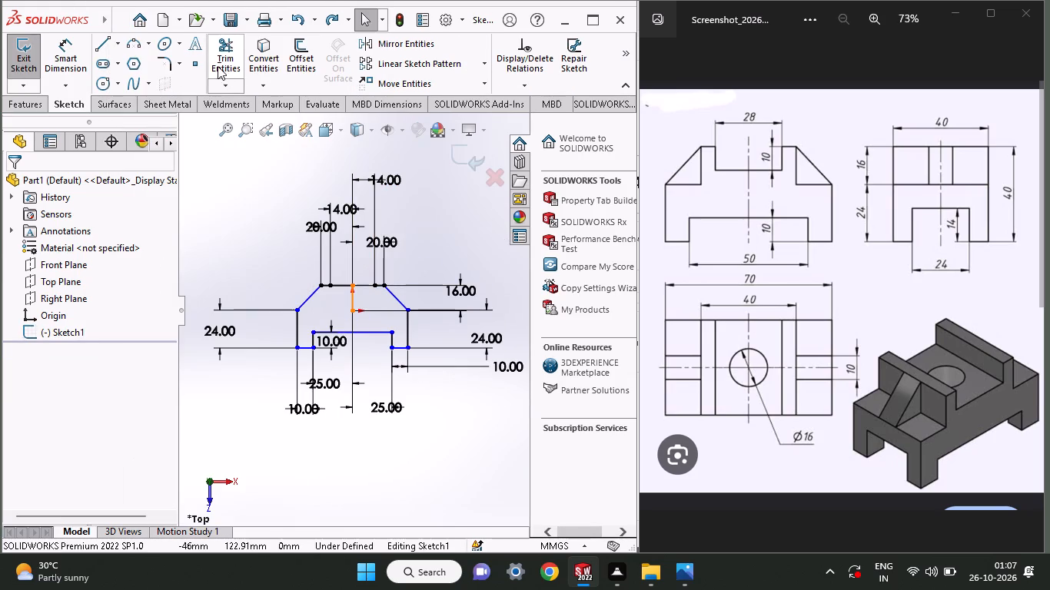
{"action": "left_click", "coordinate": [218, 66]}
{"action": "left_click_drag", "start_coordinate": [318, 301], "coordinate": [362, 294]}
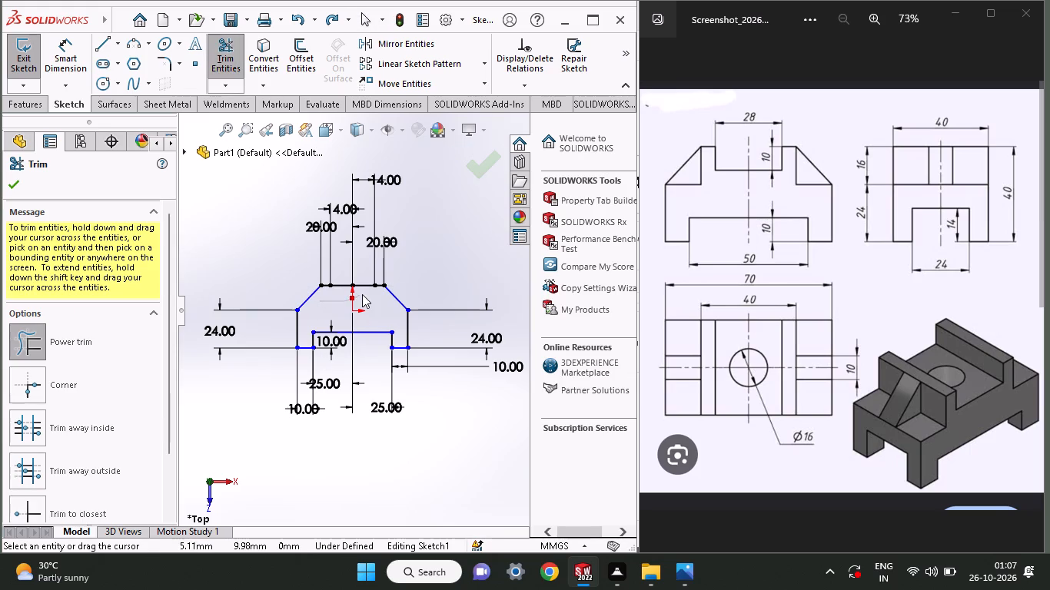
{"action": "left_click_drag", "start_coordinate": [362, 294], "coordinate": [363, 293]}
{"action": "left_click", "coordinate": [16, 181]}
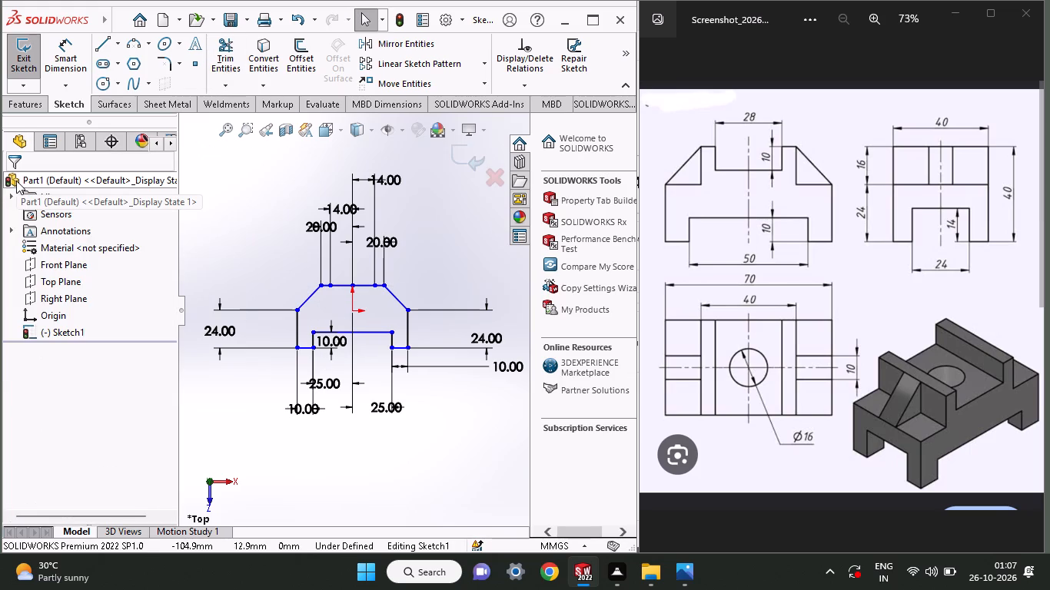
Extrude the trimmed front-view profile with a blind depth of 10 mm.
{"action": "left_click", "coordinate": [15, 104]}
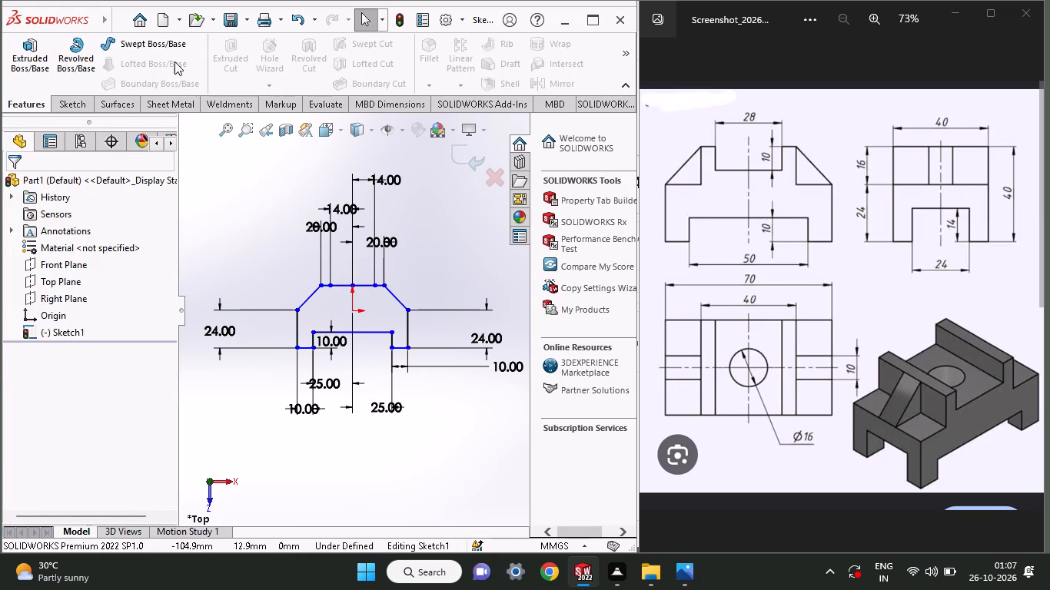
{"action": "left_click", "coordinate": [0, 54]}
{"action": "left_click", "coordinate": [25, 63]}
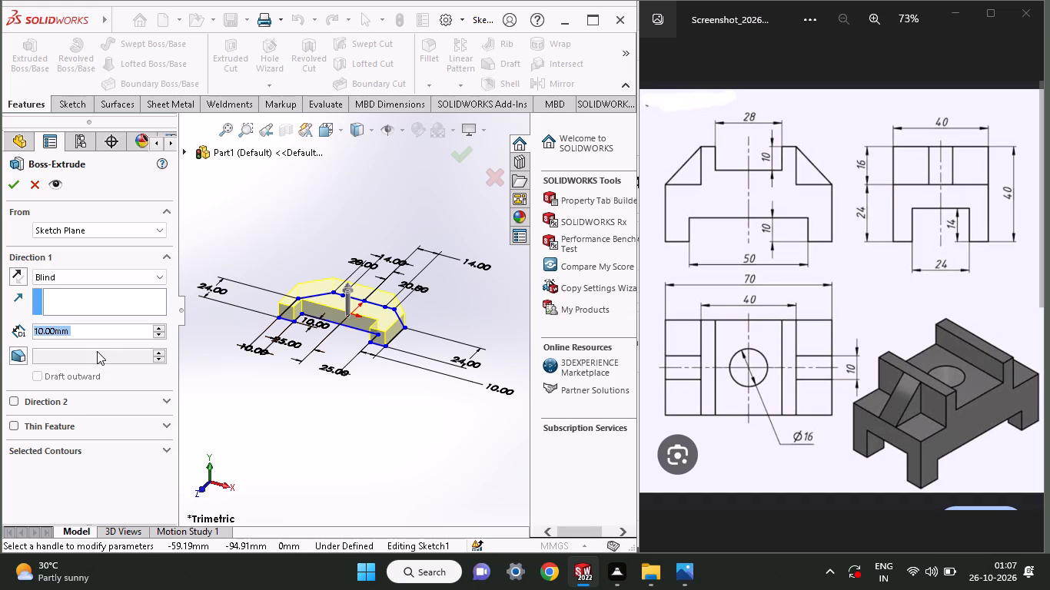
{"action": "type", "text": "70"}
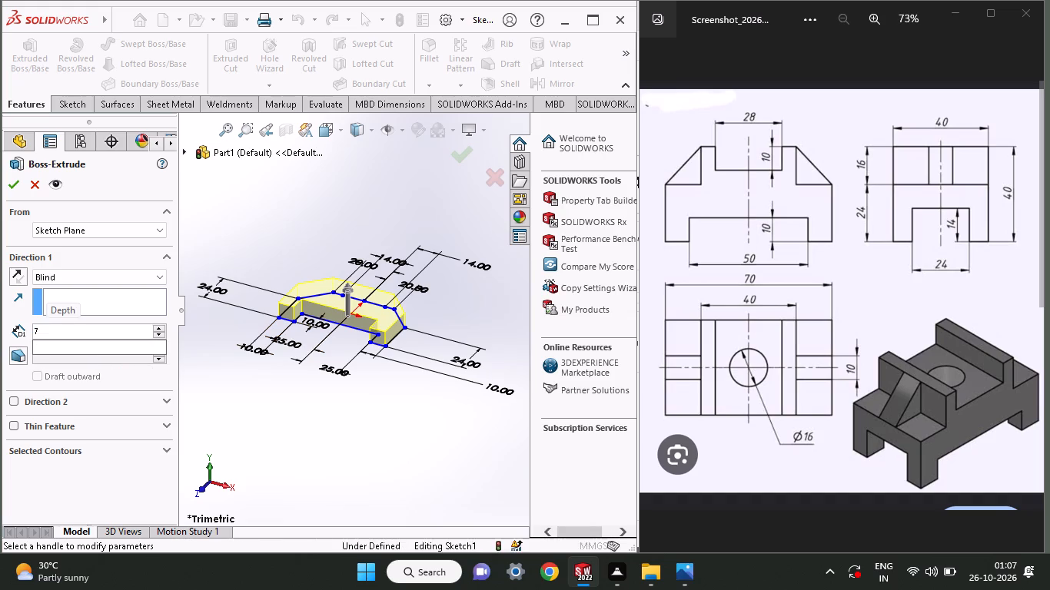
{"action": "key", "text": "Return"}
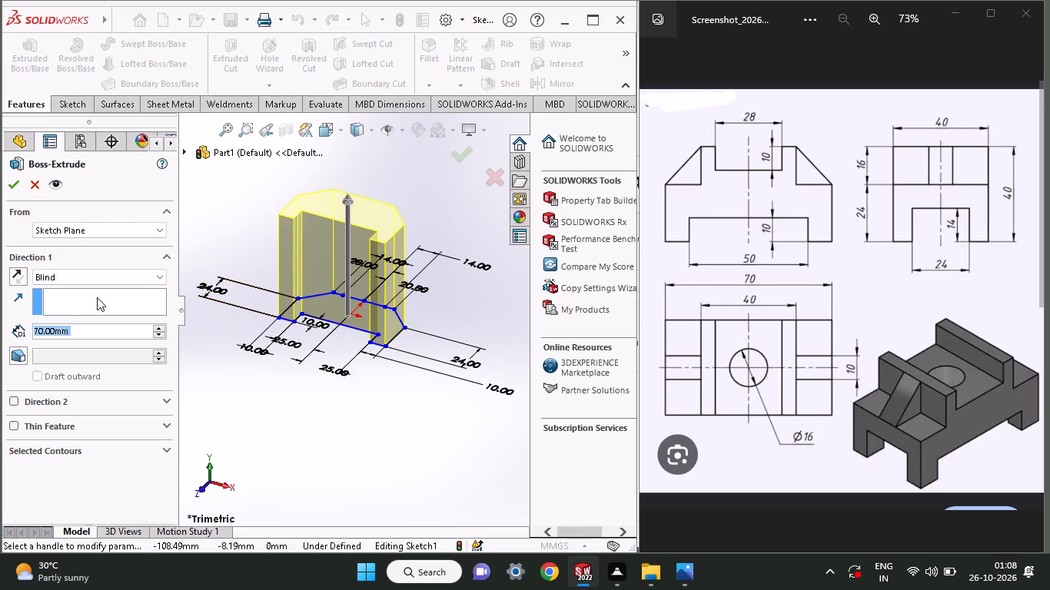
{"action": "type", "text": "10"}
{"action": "key", "text": "Return"}
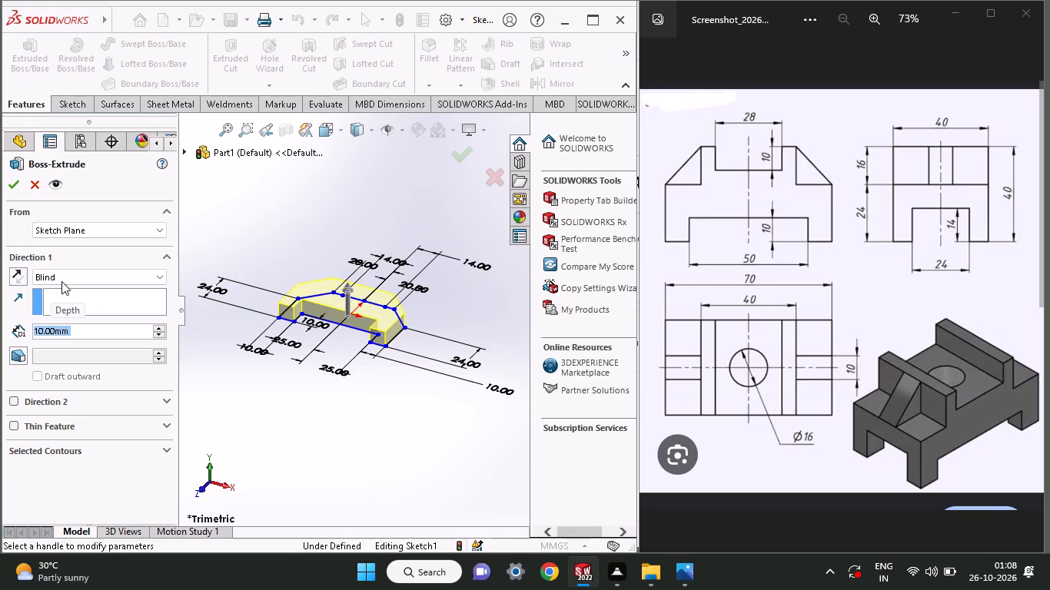
{"action": "left_click", "coordinate": [17, 192]}
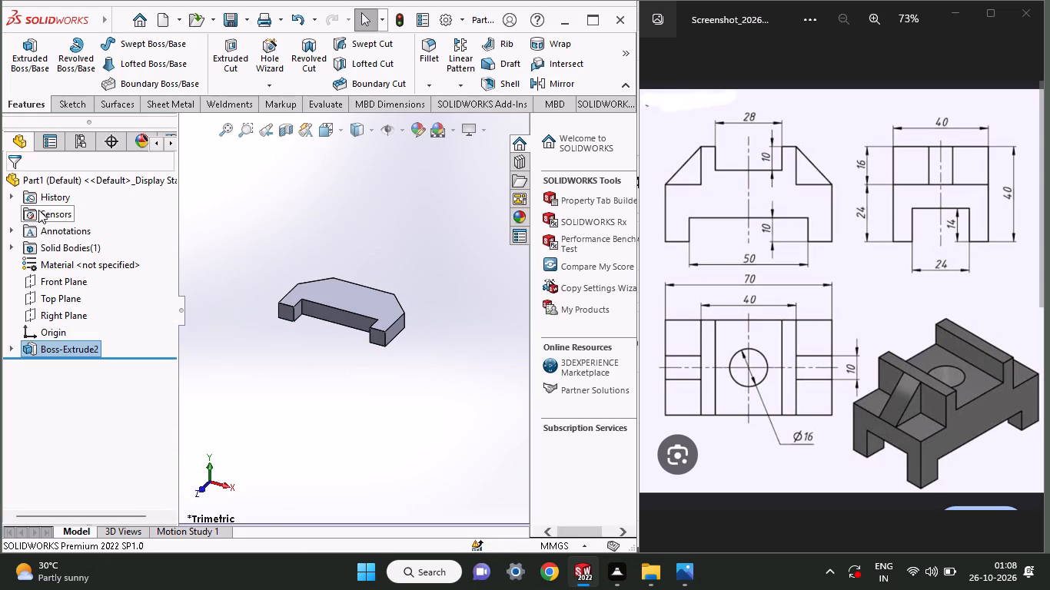
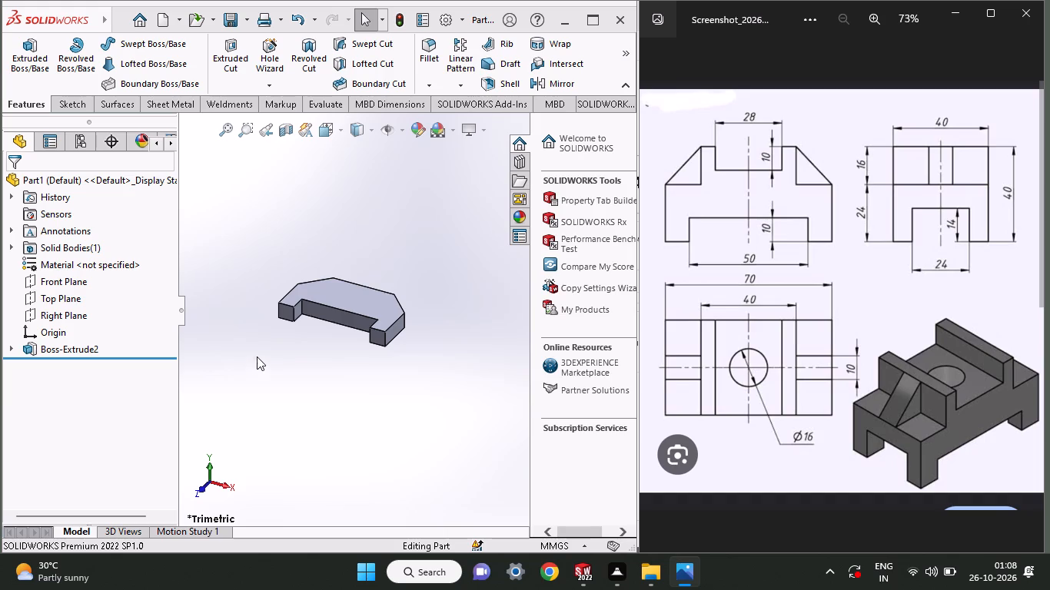
Start a sketch on the extruded profile's large upper face and convert the face outline into sketch entities.
{"action": "left_click", "coordinate": [327, 284]}
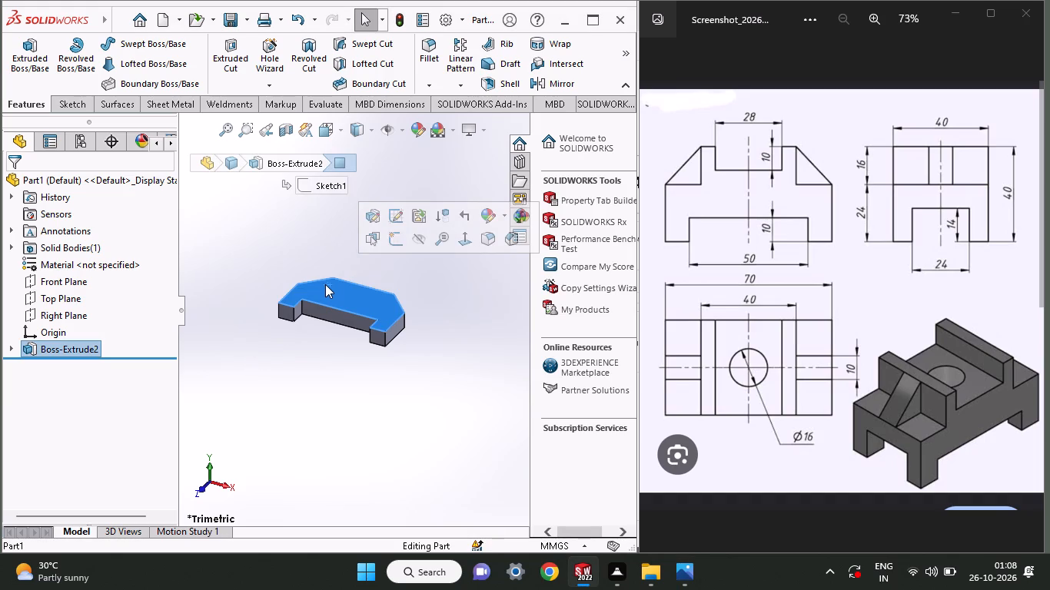
{"action": "left_click", "coordinate": [404, 237]}
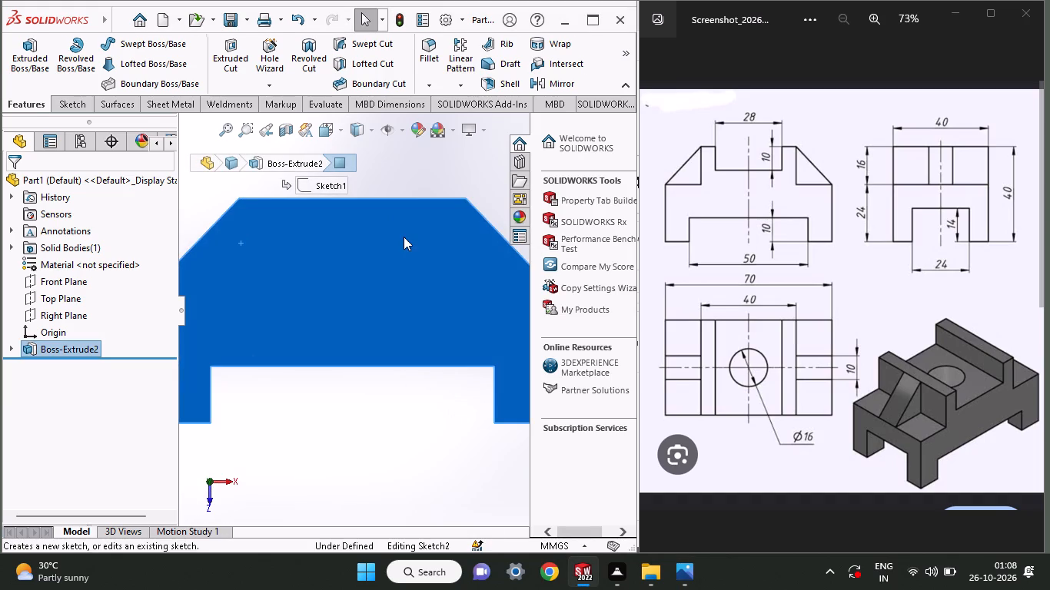
{"action": "scroll", "coordinate": [398, 237], "scroll_direction": "up", "scroll_amount": 4, "text": "ctrl"}
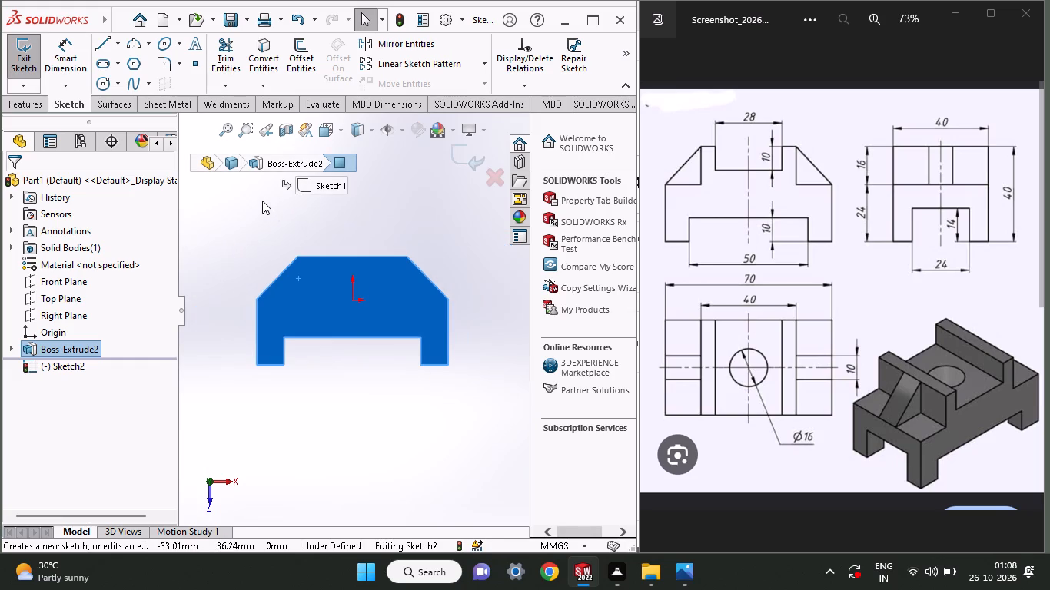
{"action": "left_click", "coordinate": [267, 48]}
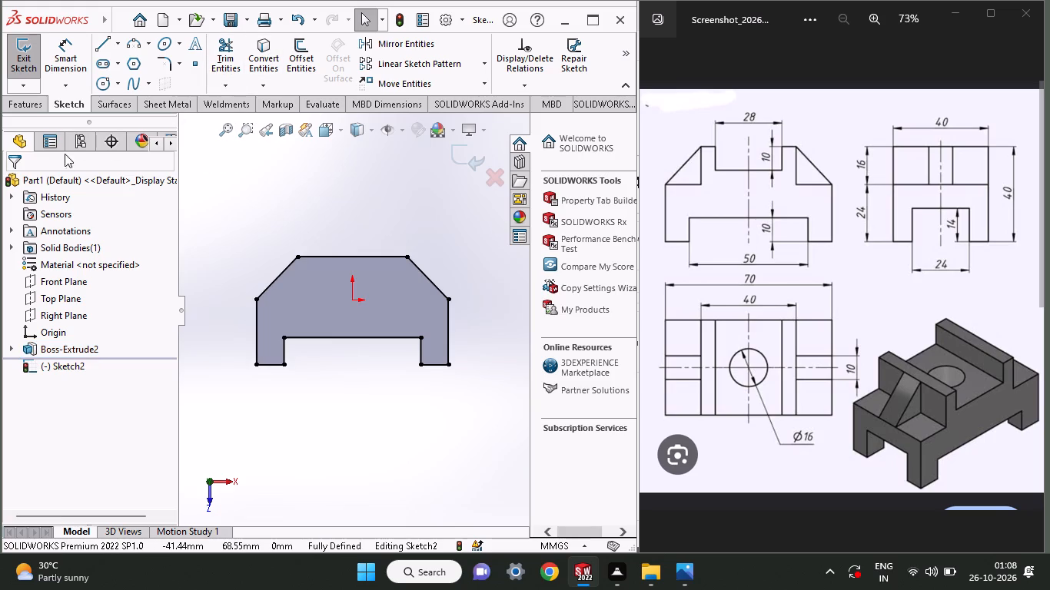
Extrude the converted outline with a blind depth of 10 mm, merged with the existing body.
{"action": "left_click", "coordinate": [39, 106]}
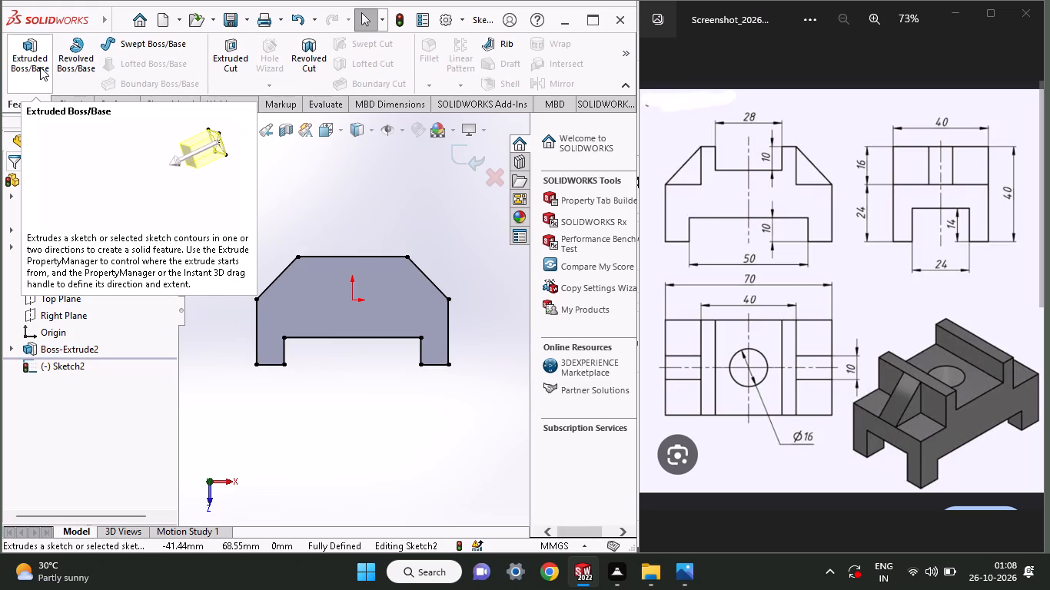
{"action": "left_click", "coordinate": [40, 67]}
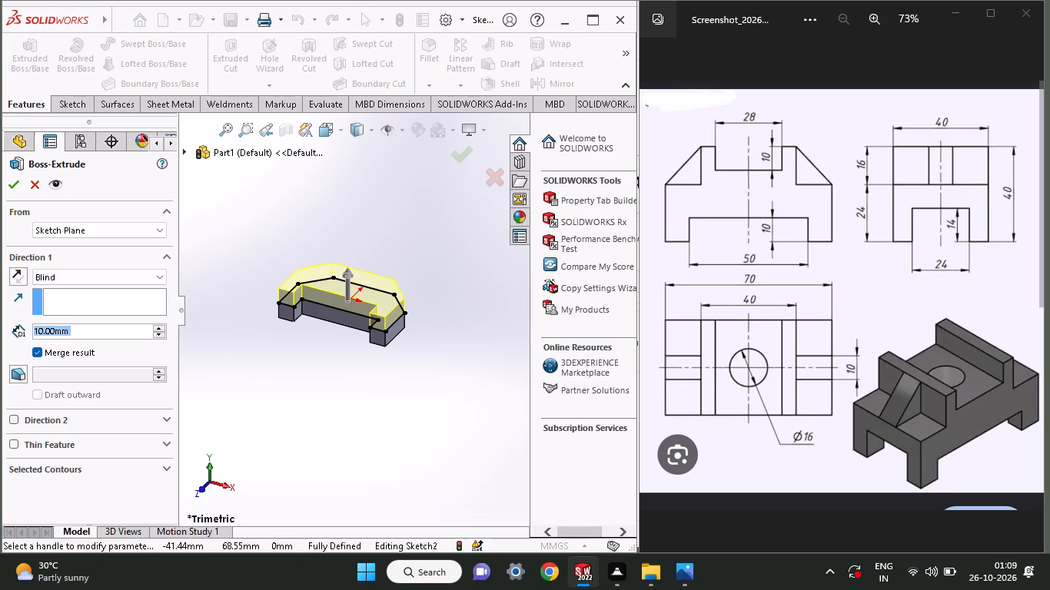
{"action": "left_click", "coordinate": [11, 186]}
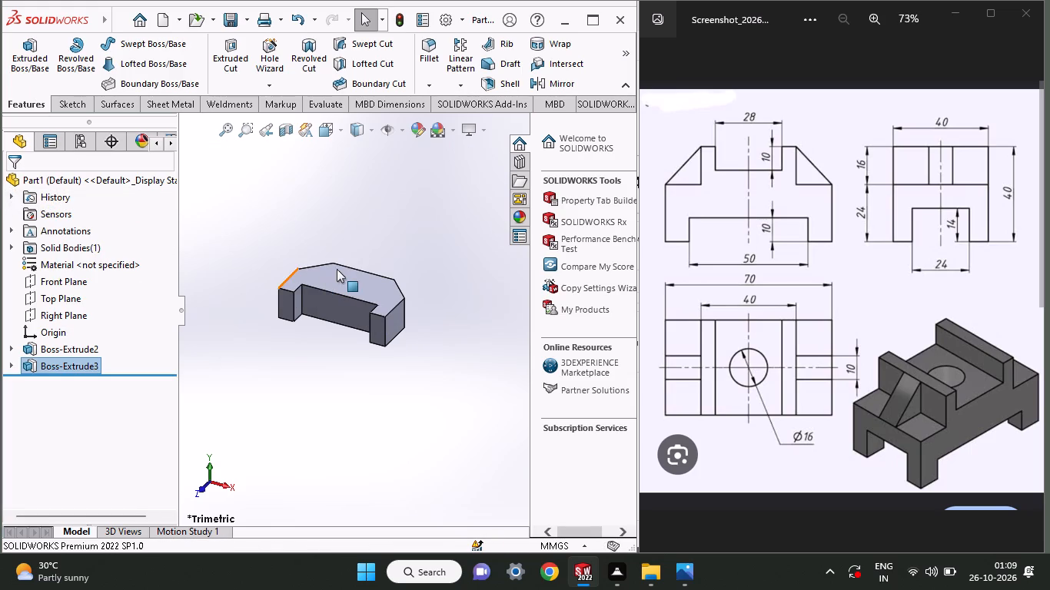
Start a sketch on the new profile face and draw a 24 mm vertical line along its left outer edge.
{"action": "left_click", "coordinate": [337, 269]}
{"action": "left_click", "coordinate": [411, 230]}
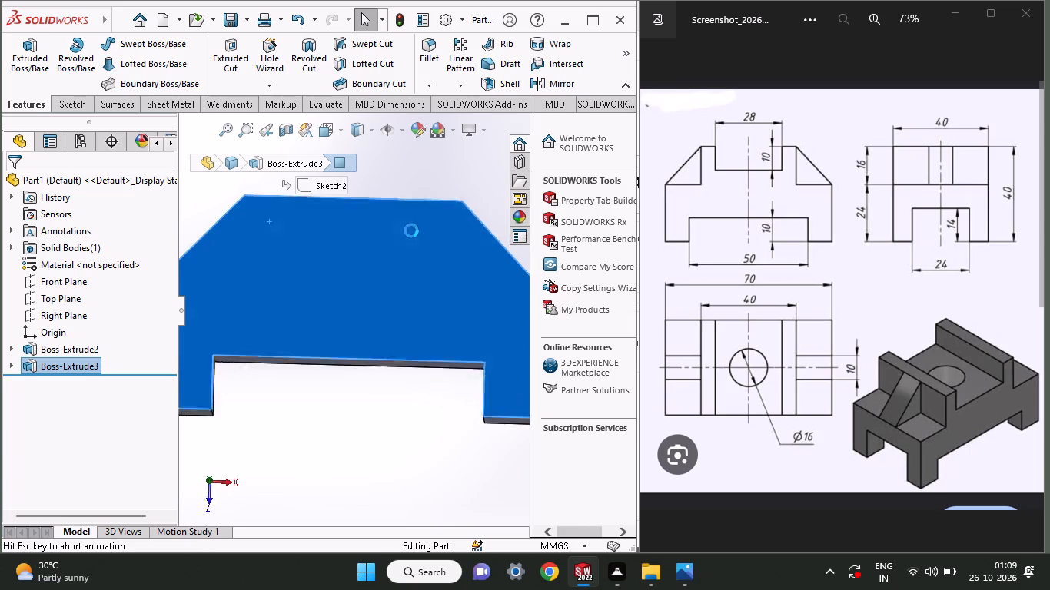
{"action": "scroll", "coordinate": [411, 230], "scroll_direction": "up", "scroll_amount": 3, "text": "ctrl"}
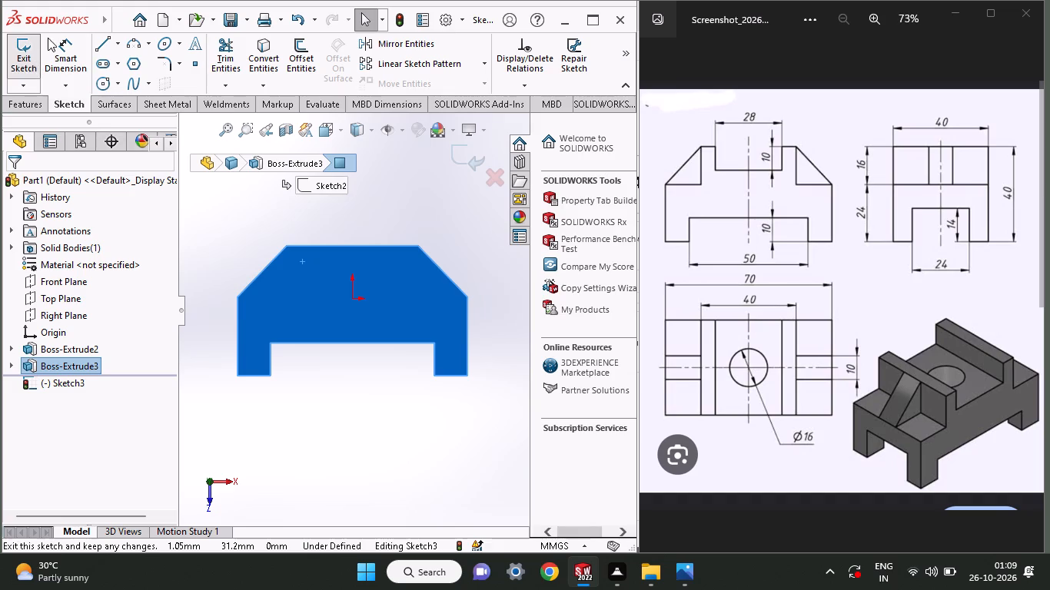
{"action": "left_click", "coordinate": [94, 42]}
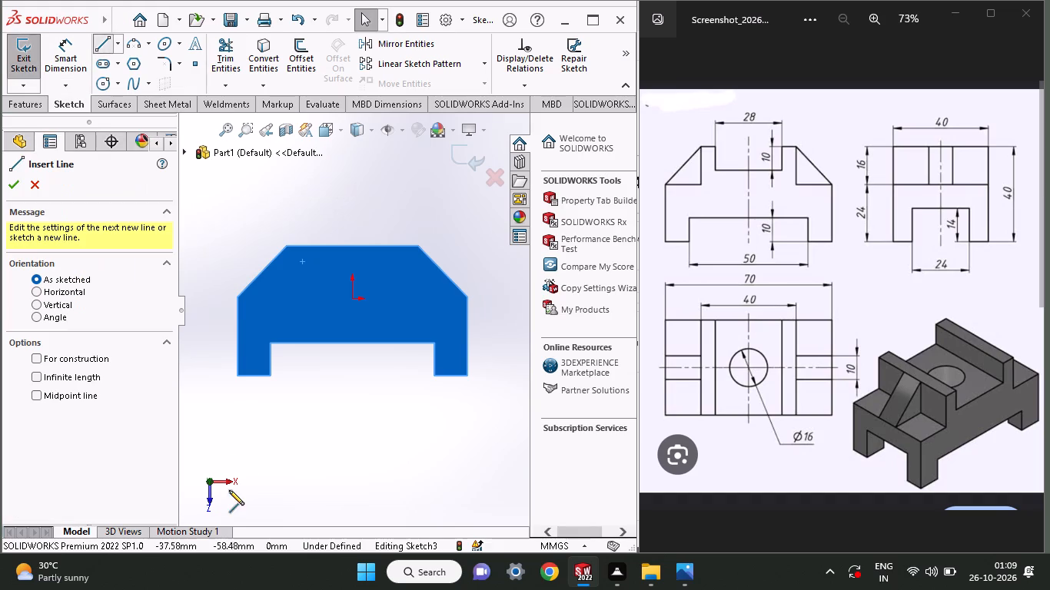
{"action": "left_click", "coordinate": [239, 376]}
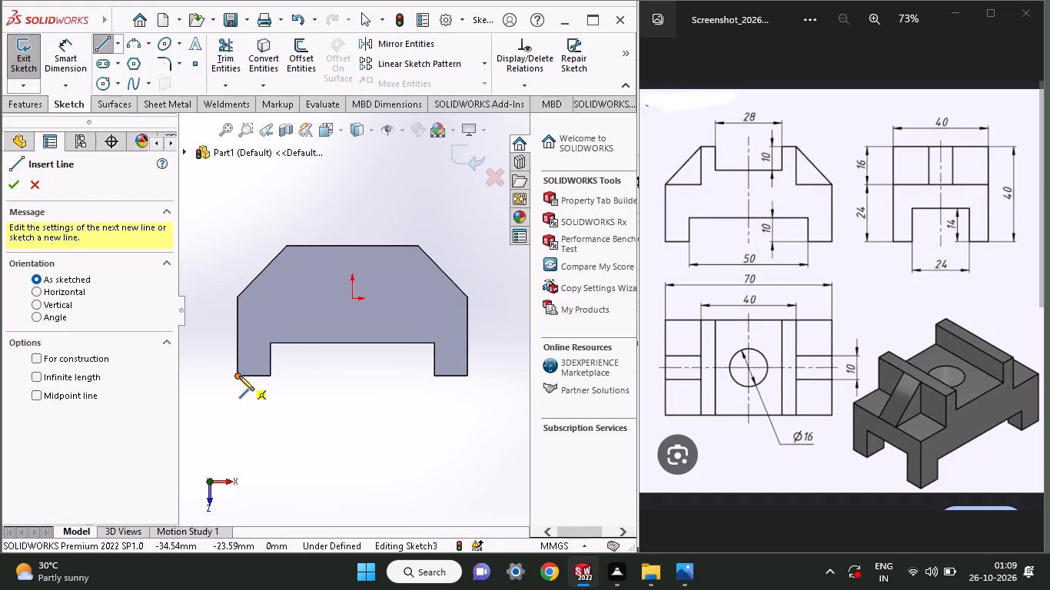
{"action": "left_click", "coordinate": [238, 296]}
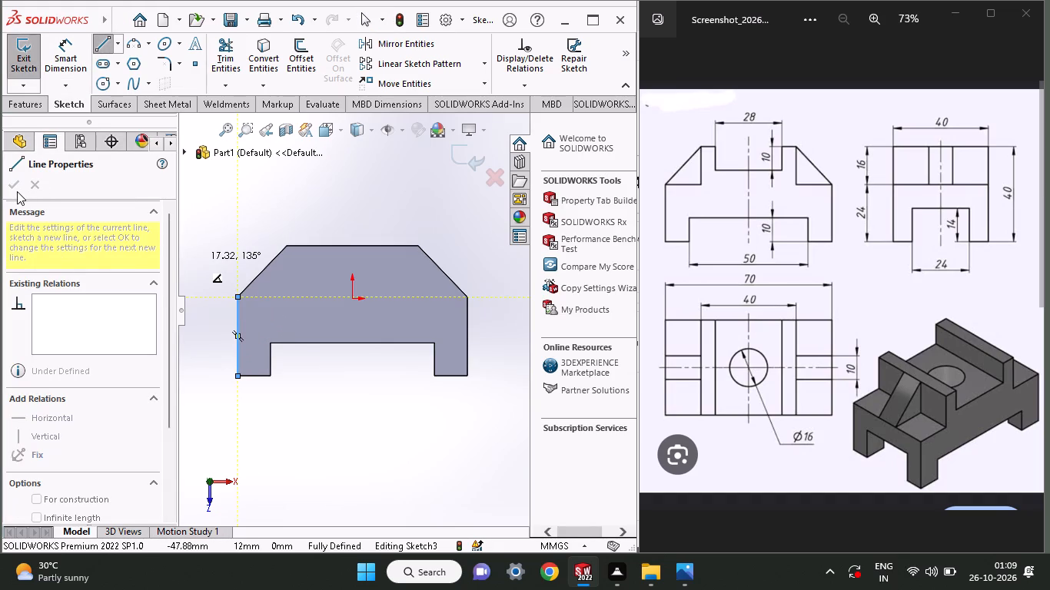
{"action": "right_click", "coordinate": [213, 220]}
{"action": "left_click", "coordinate": [228, 230]}
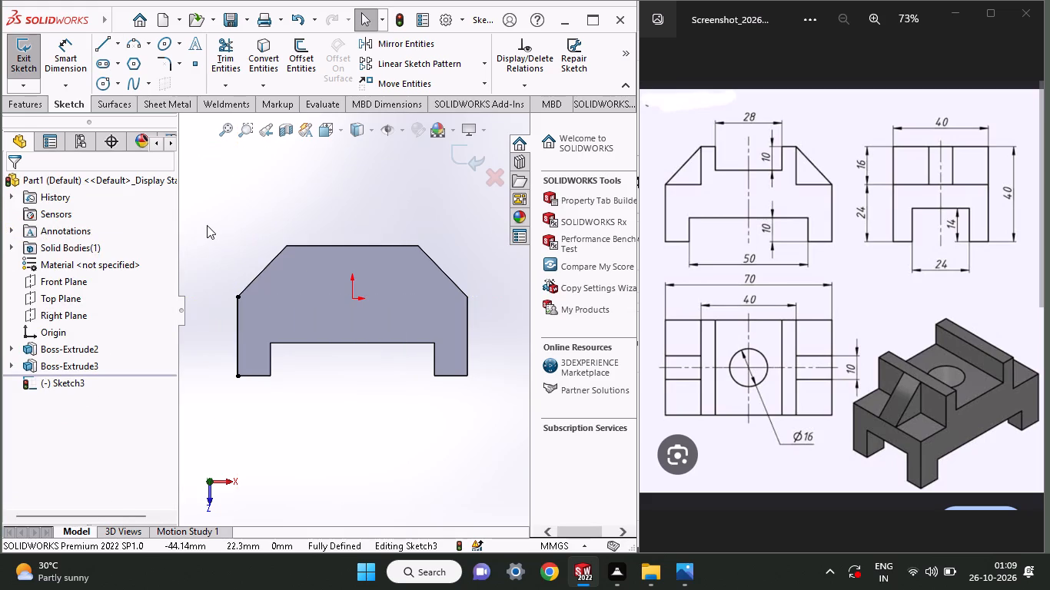
Draw a line along the left sloped edge, from the vertical line's upper end to the top edge's left corner.
{"action": "left_click", "coordinate": [105, 39]}
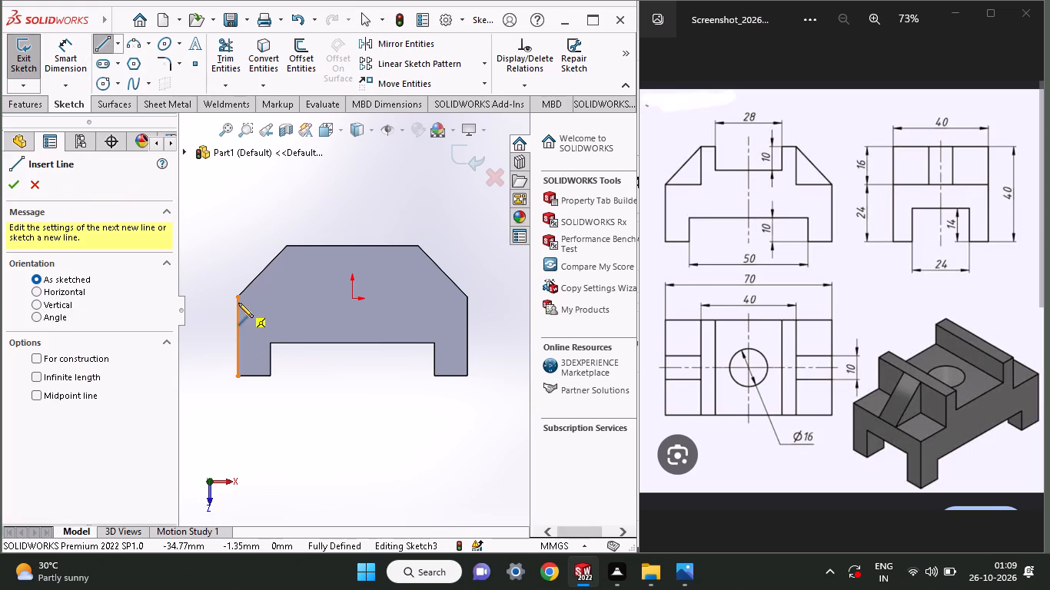
{"action": "left_click", "coordinate": [238, 293]}
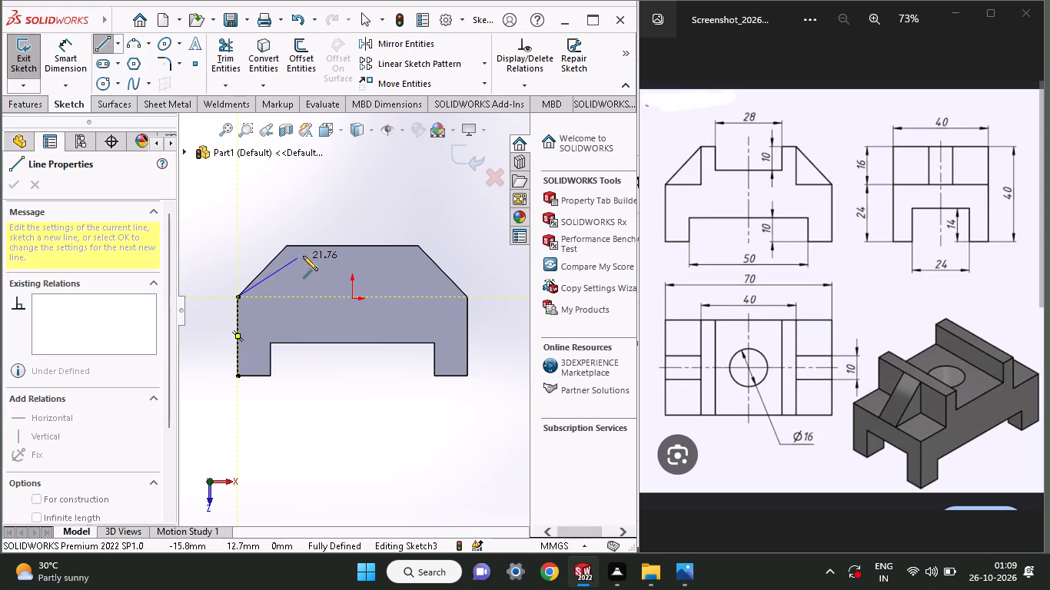
{"action": "left_click", "coordinate": [286, 245]}
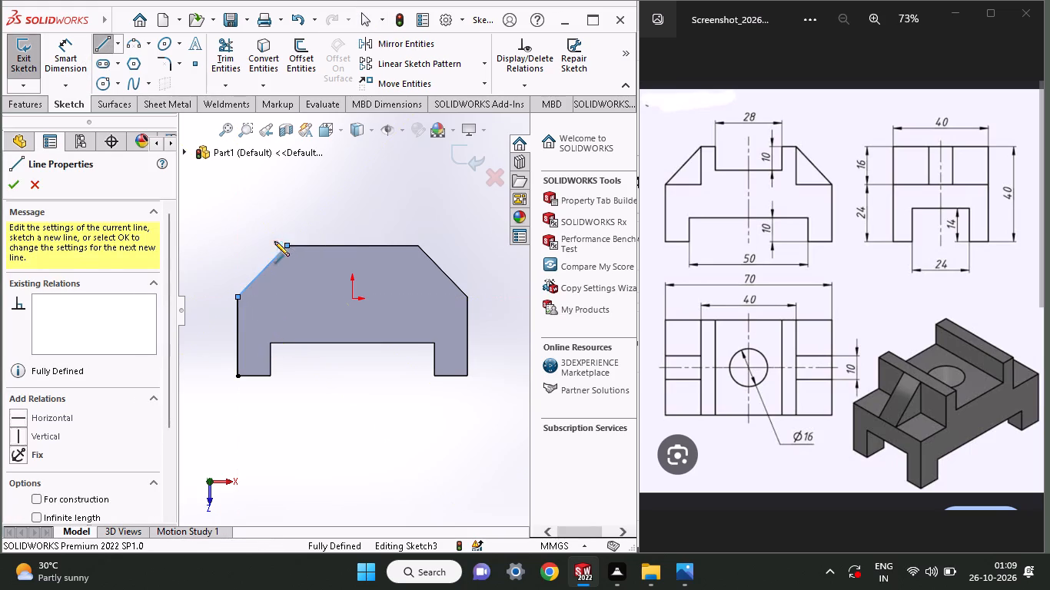
{"action": "right_click", "coordinate": [232, 237]}
{"action": "left_click", "coordinate": [258, 249]}
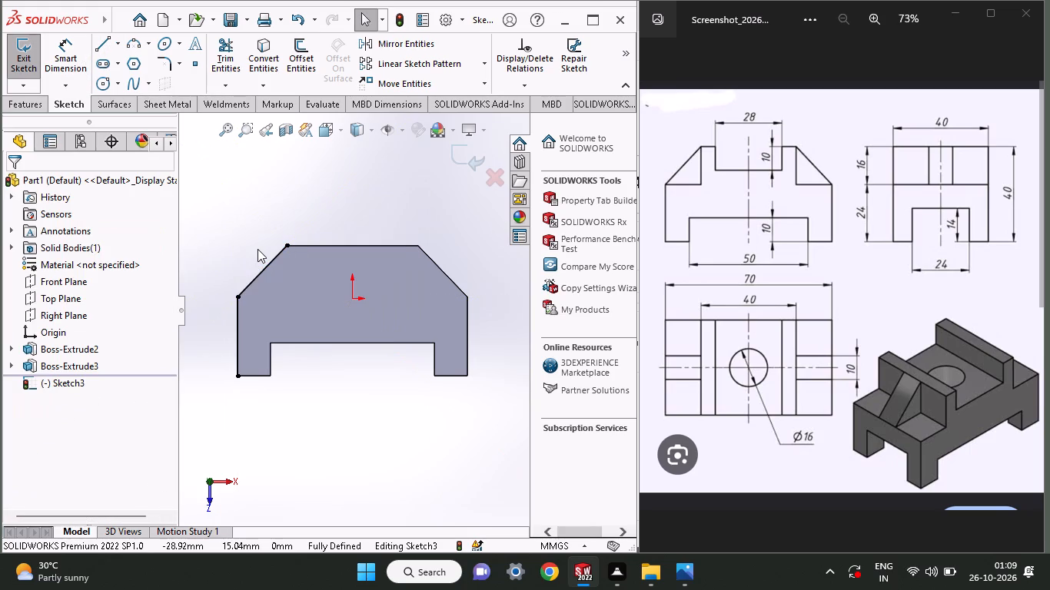
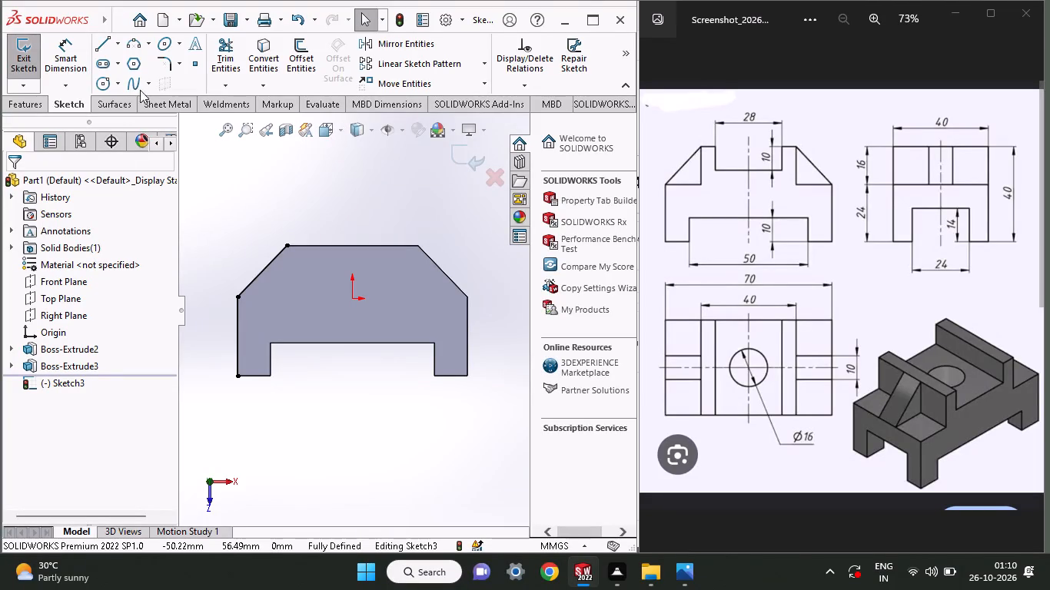
Draw a 40 mm horizontal line along the profile's top edge, from the left sloped line's upper end to the right corner.
{"action": "left_click", "coordinate": [107, 48]}
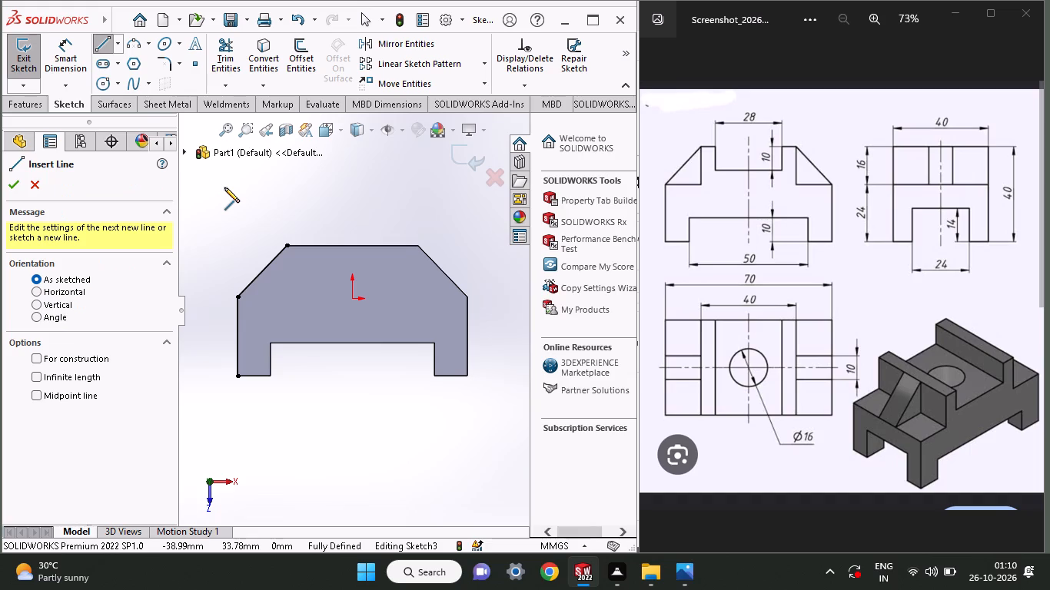
{"action": "left_click", "coordinate": [284, 247]}
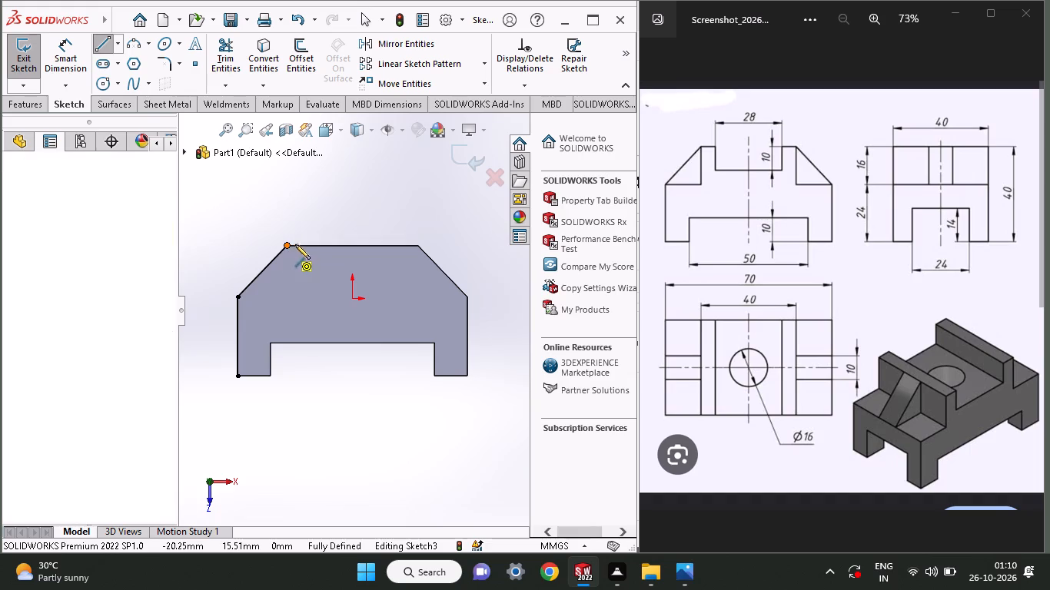
{"action": "left_click", "coordinate": [418, 244]}
{"action": "right_click", "coordinate": [361, 196]}
{"action": "left_click", "coordinate": [387, 206]}
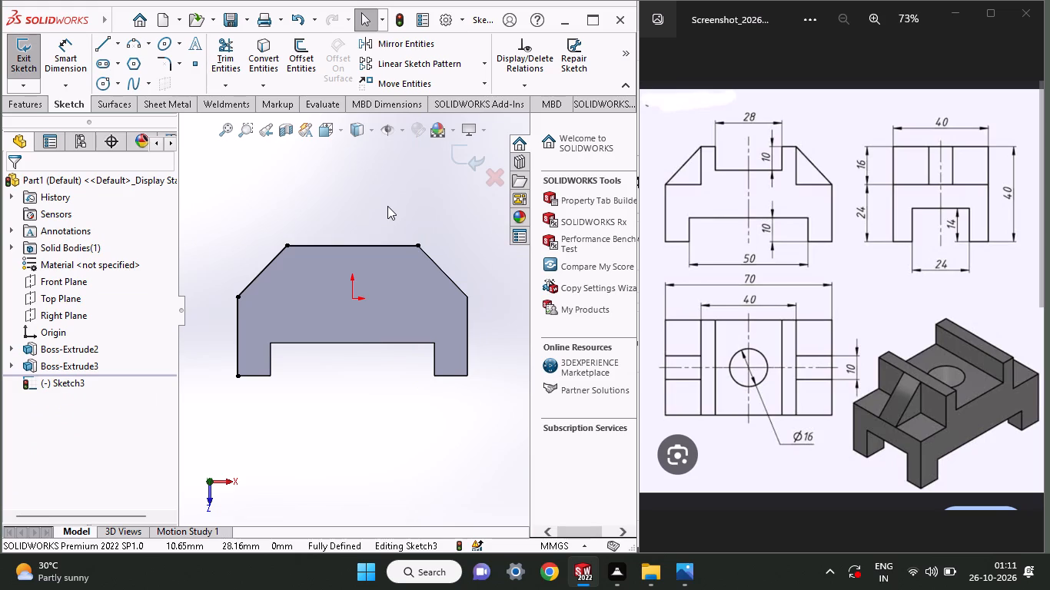
Draw a line about 21.65 mm long down the profile's right sloped edge, from the top line's right end to the outer corner.
{"action": "left_click", "coordinate": [101, 41]}
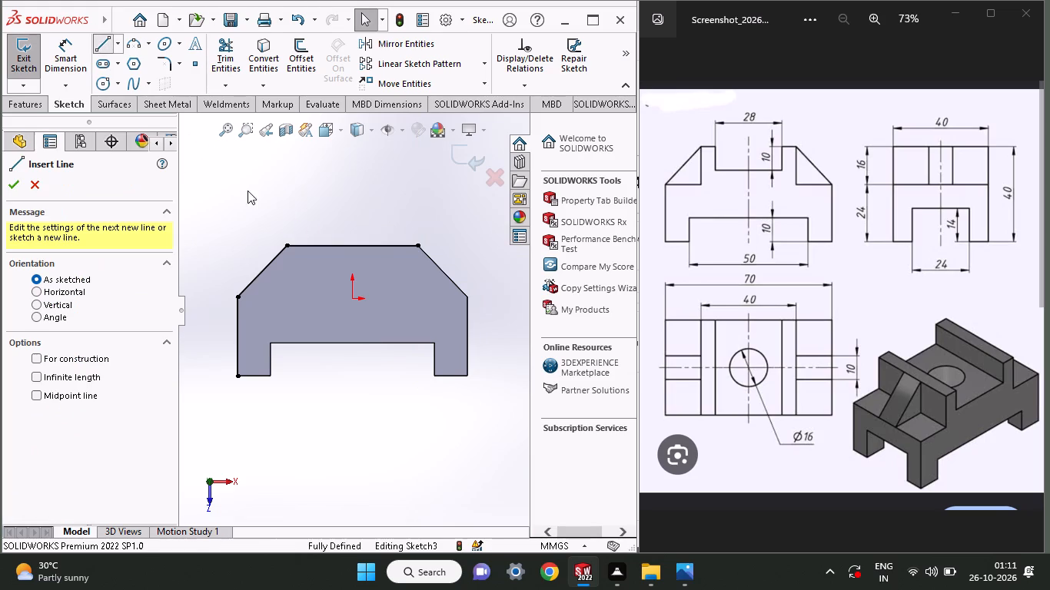
{"action": "left_click", "coordinate": [420, 245]}
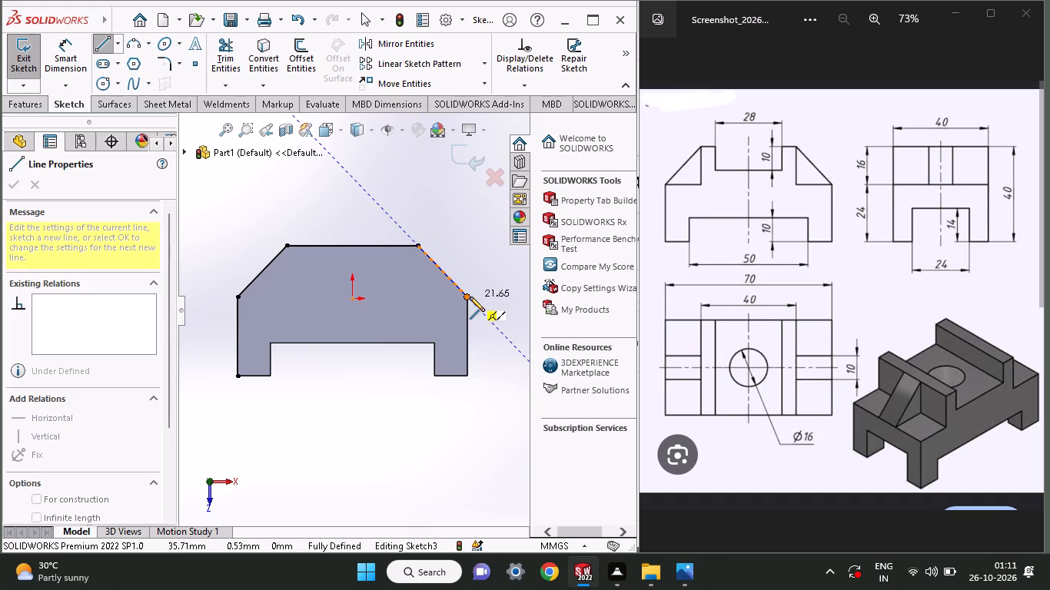
{"action": "left_click", "coordinate": [470, 297]}
{"action": "right_click", "coordinate": [477, 264]}
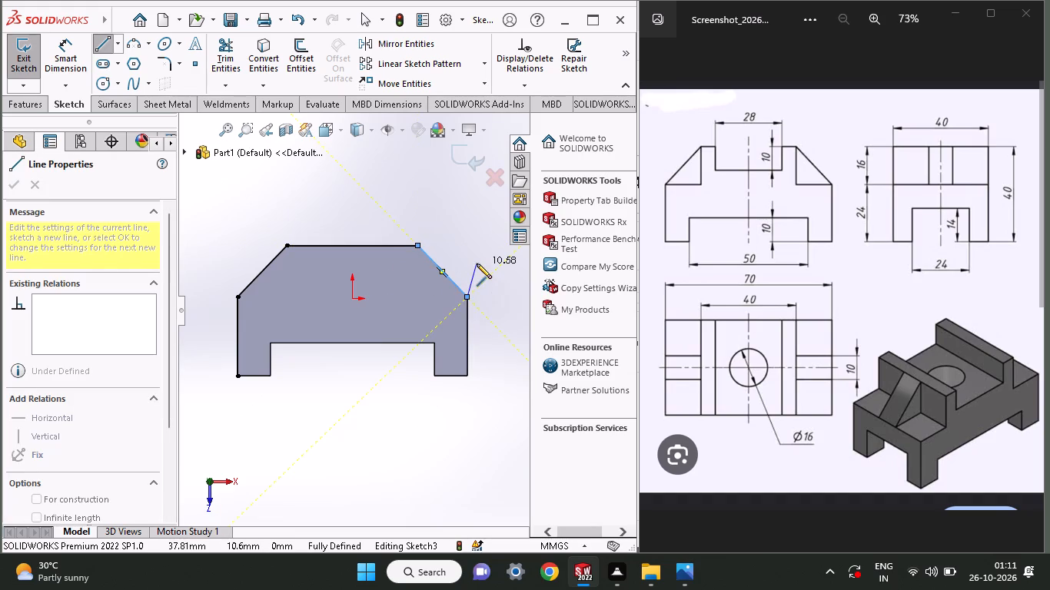
{"action": "left_click", "coordinate": [489, 274]}
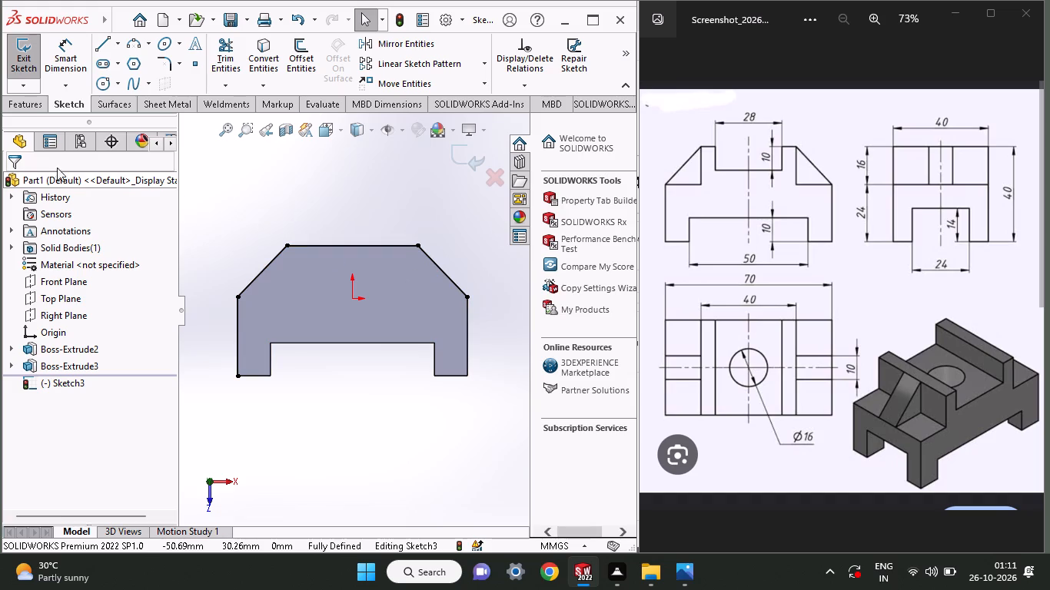
Draw a vertical line along the profile's right outer edge, from the sloped line's lower end to the right foot's bottom outer corner.
{"action": "left_click", "coordinate": [98, 48]}
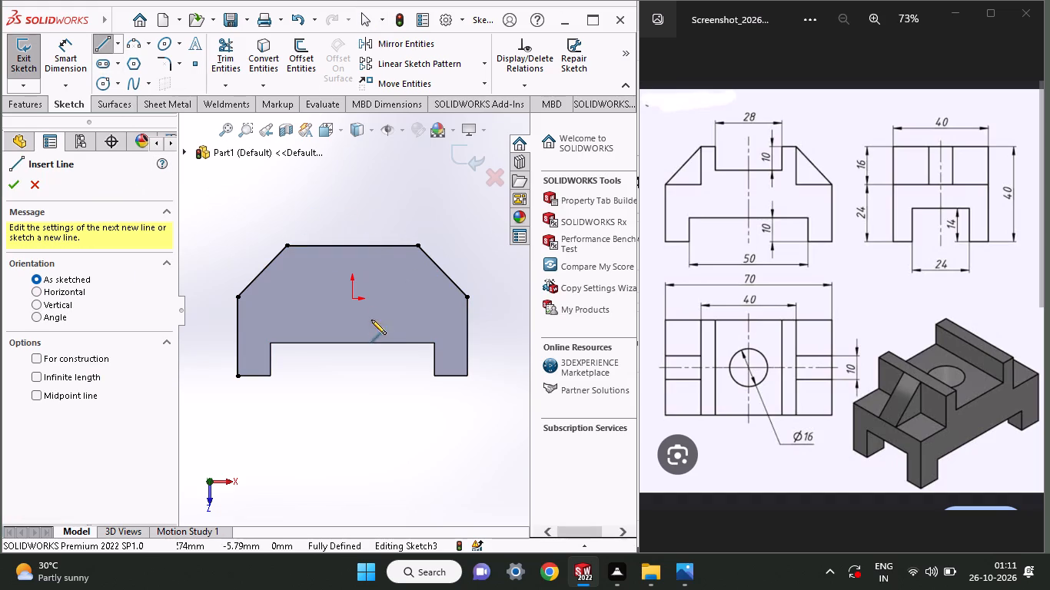
{"action": "left_click", "coordinate": [470, 298]}
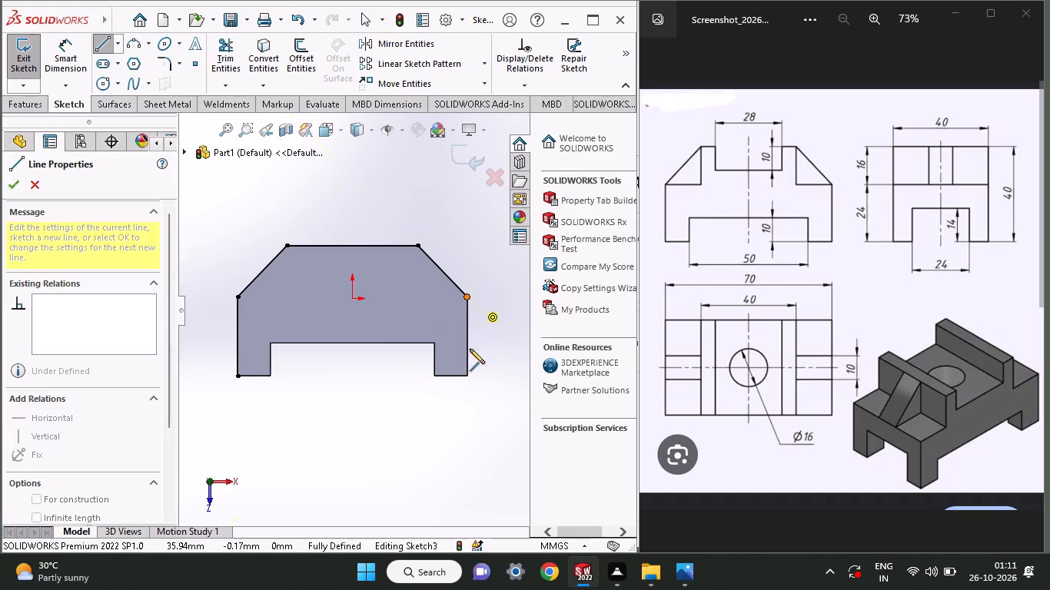
{"action": "left_click", "coordinate": [467, 379]}
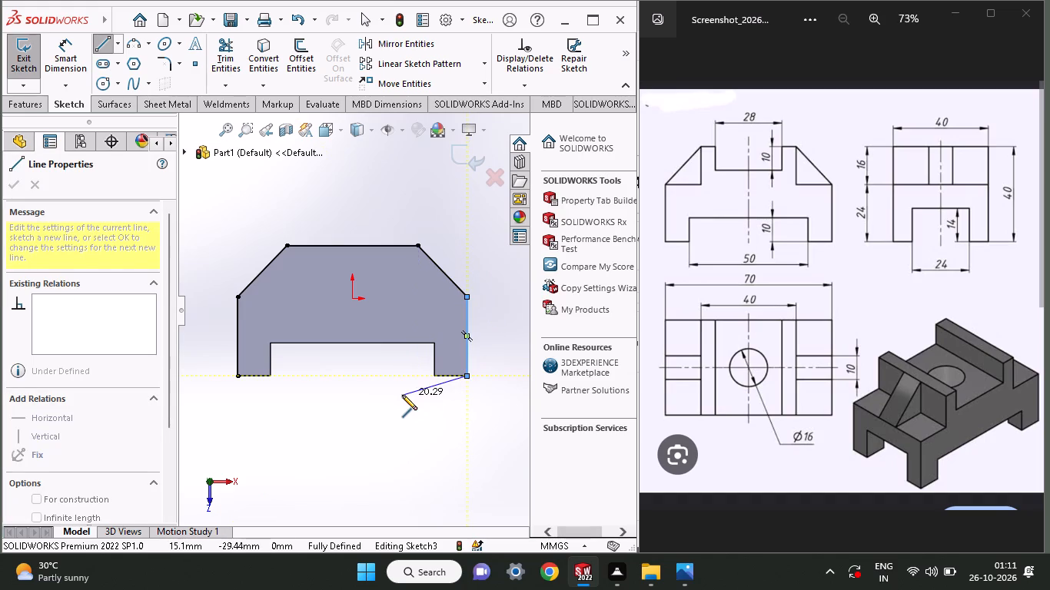
{"action": "right_click", "coordinate": [402, 395]}
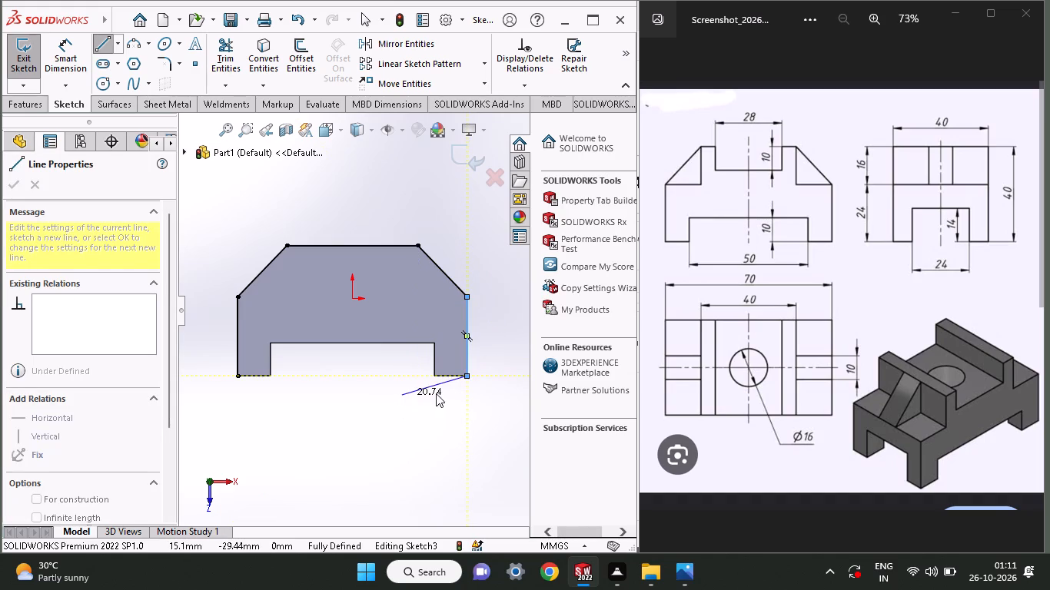
{"action": "left_click", "coordinate": [436, 396]}
{"action": "right_click", "coordinate": [436, 396]}
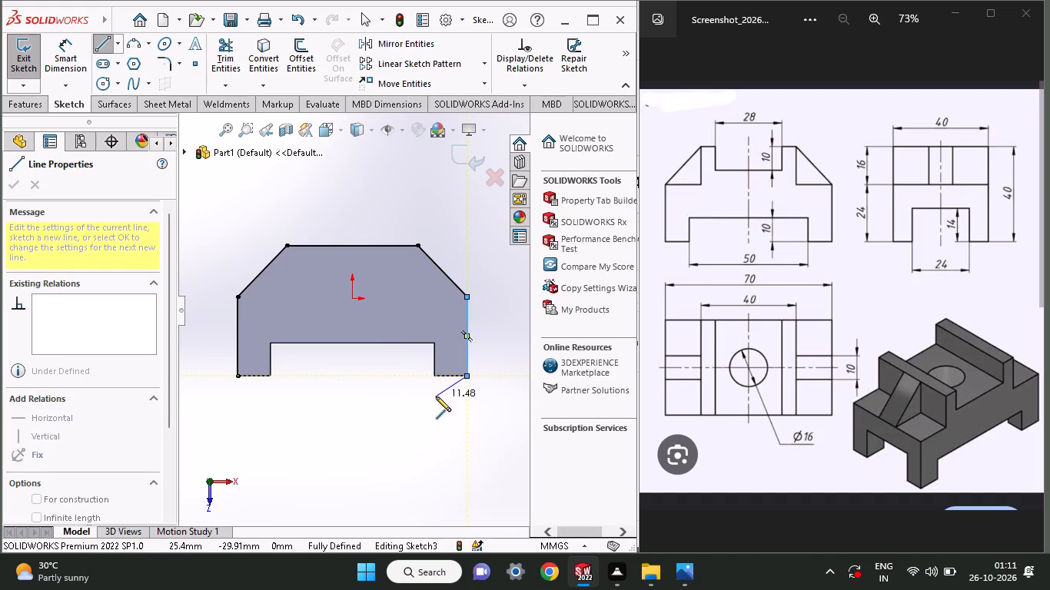
{"action": "left_click", "coordinate": [442, 406]}
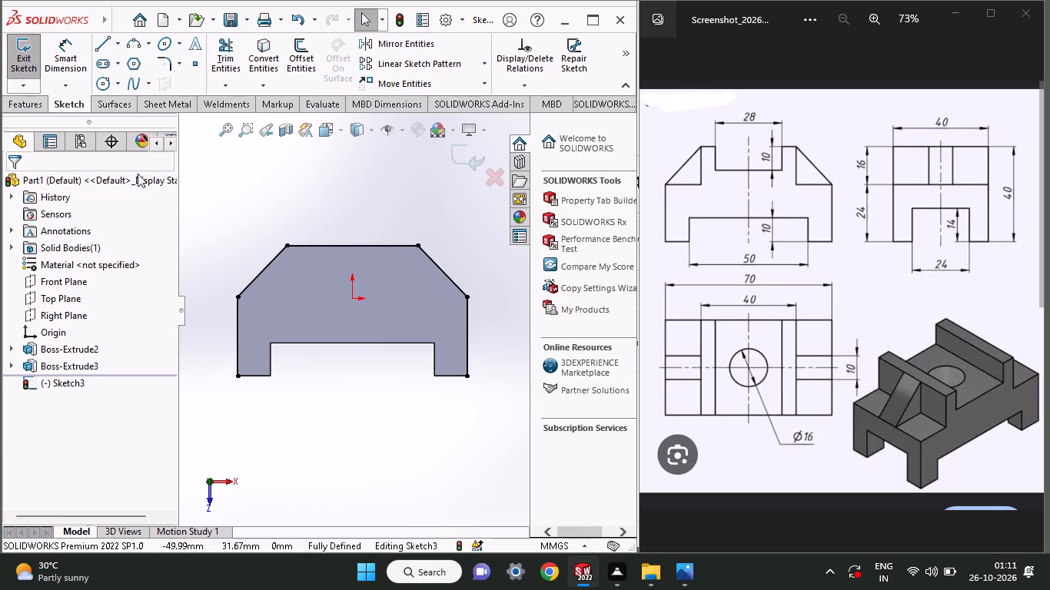
Draw a 10 mm horizontal line along the left foot's bottom edge, from its outer corner to its inner corner.
{"action": "left_click", "coordinate": [99, 45]}
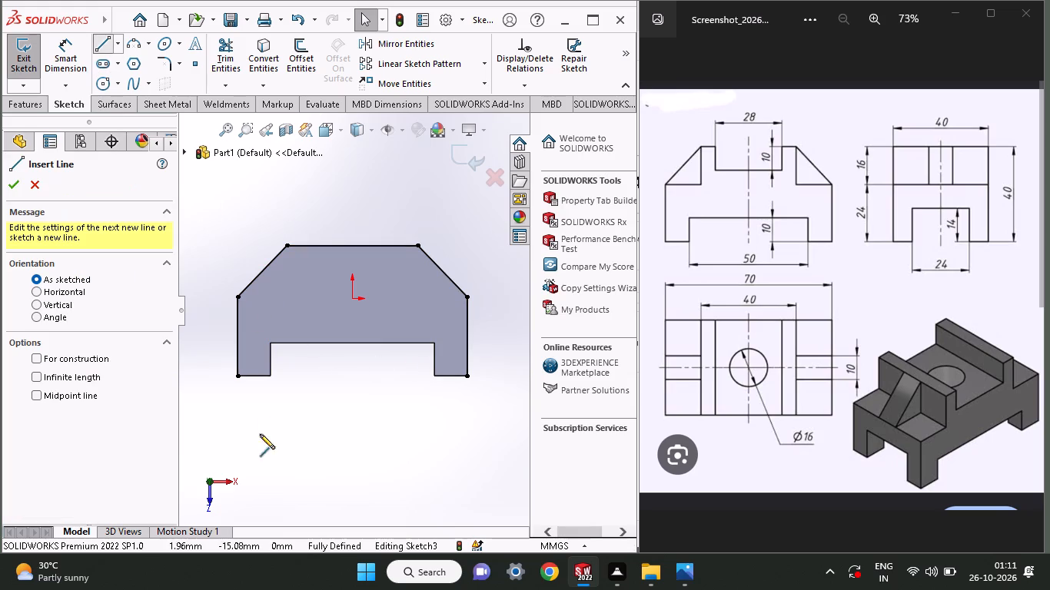
{"action": "left_click", "coordinate": [234, 374]}
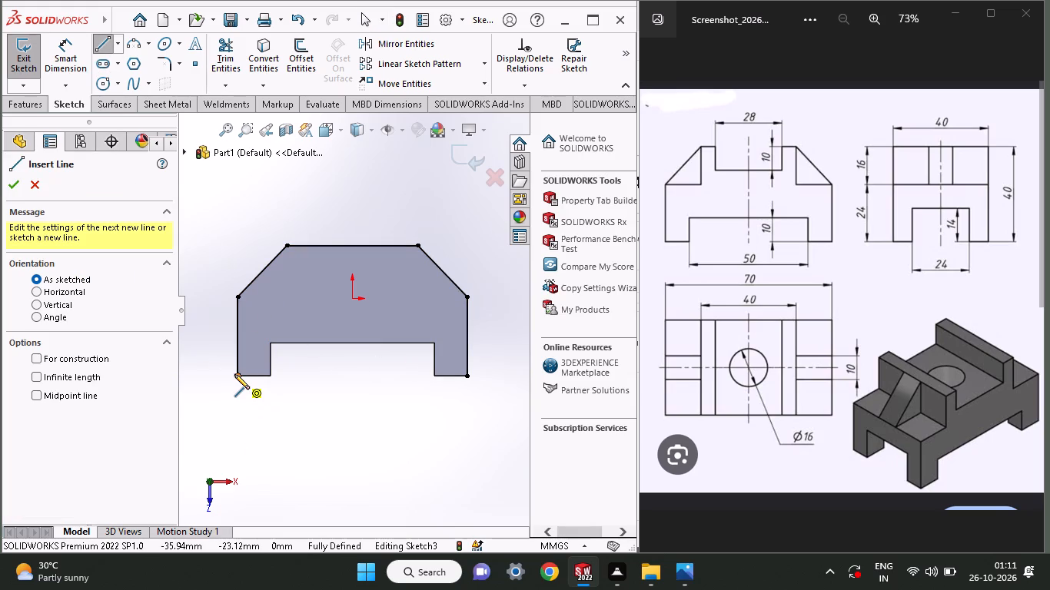
{"action": "left_click", "coordinate": [270, 376]}
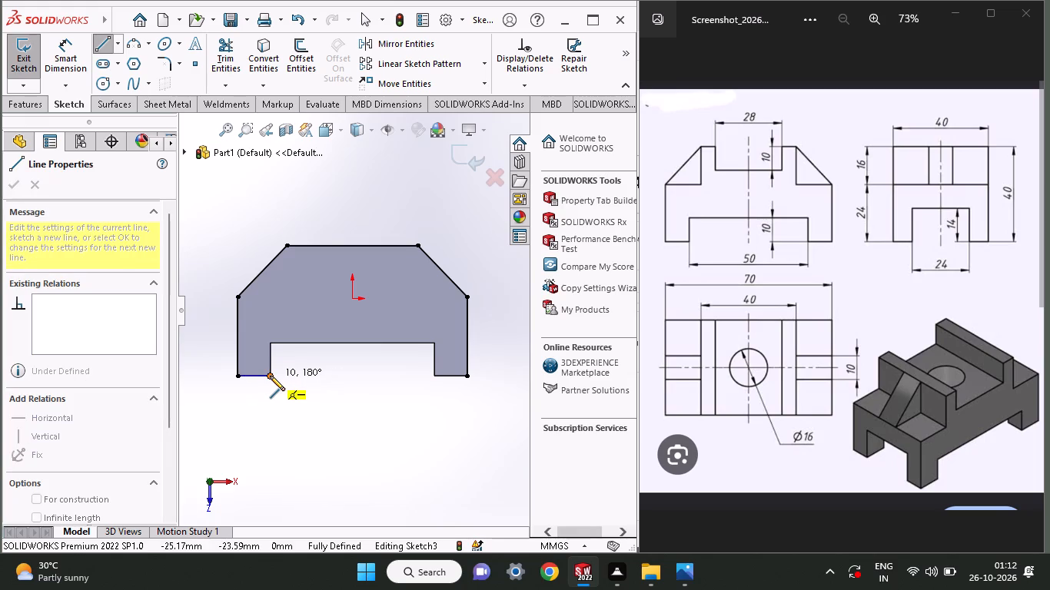
{"action": "right_click", "coordinate": [262, 426]}
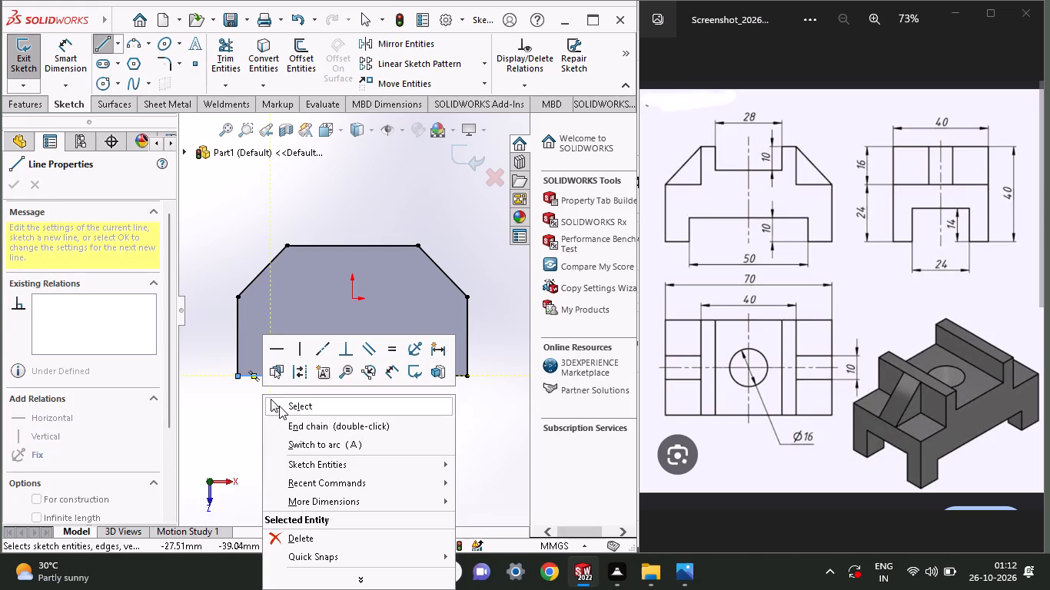
{"action": "left_click", "coordinate": [279, 406]}
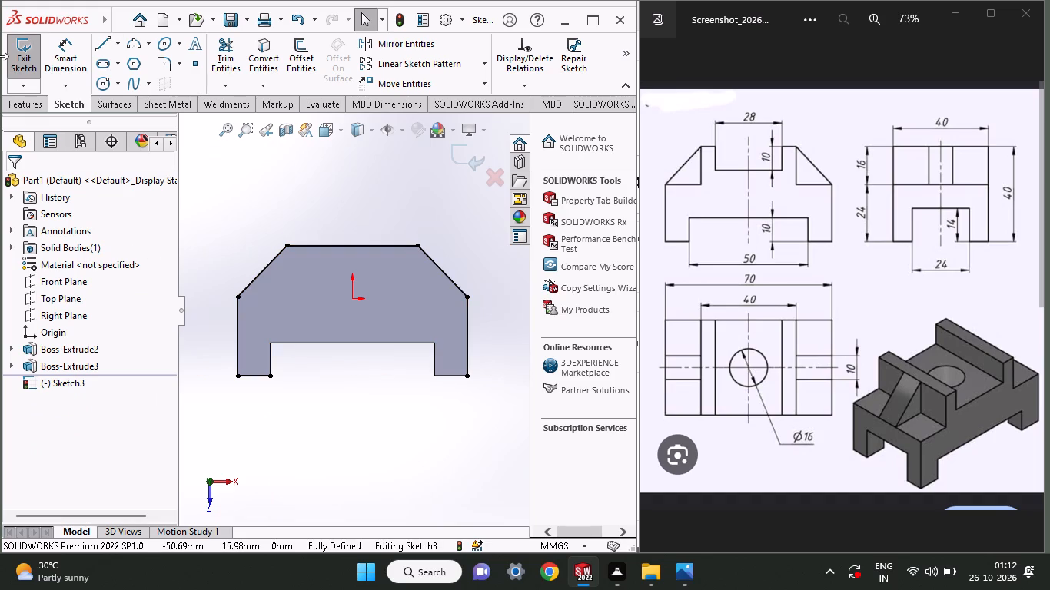
Draw a vertical line up the left foot's inner edge, from its bottom inner corner to the bottom slot's upper left corner.
{"action": "left_click", "coordinate": [96, 44]}
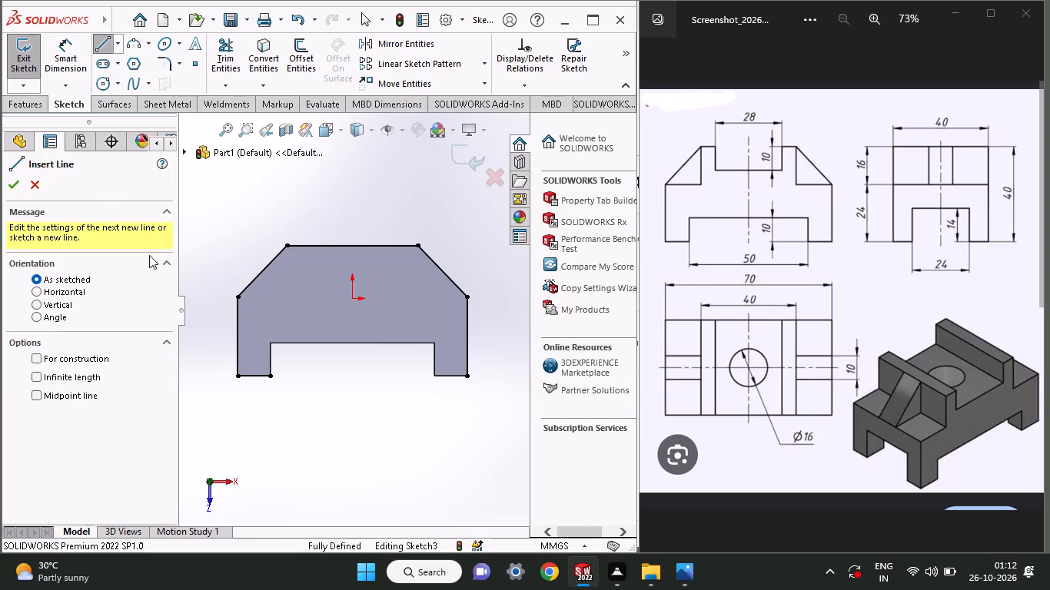
{"action": "left_click", "coordinate": [270, 376]}
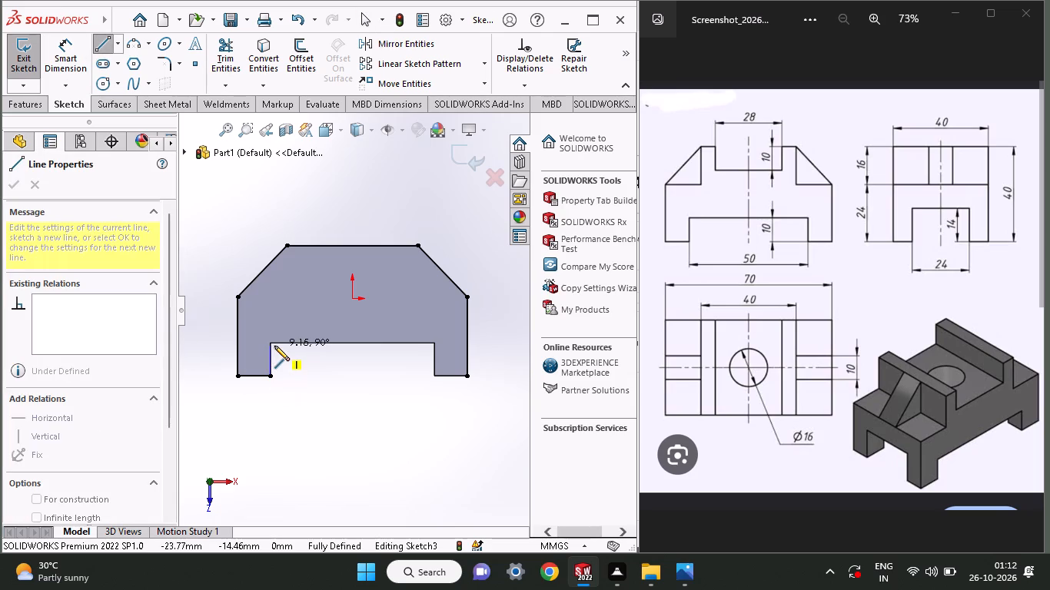
{"action": "left_click", "coordinate": [271, 343]}
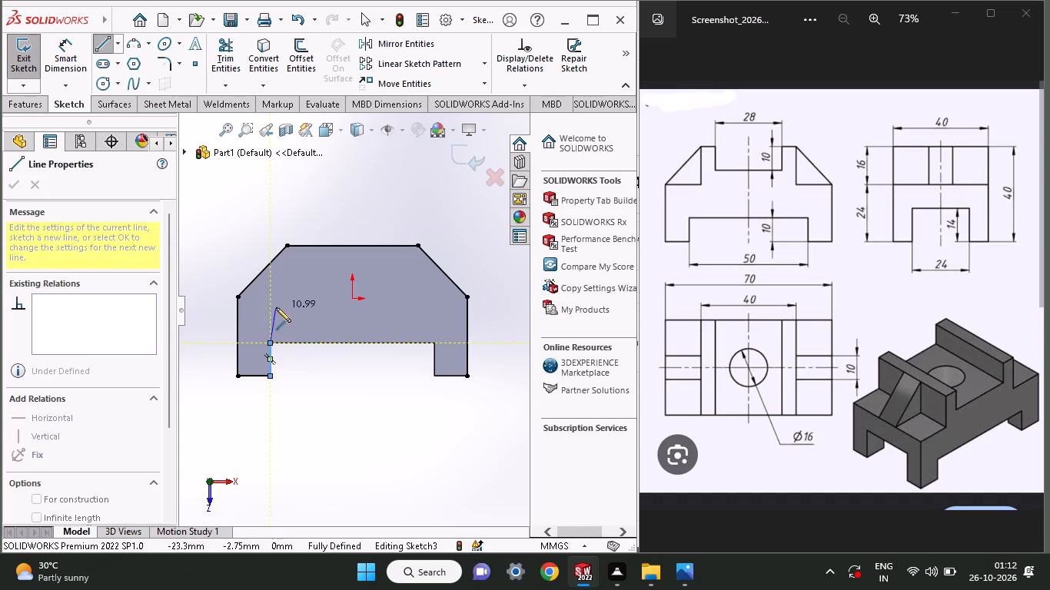
{"action": "right_click", "coordinate": [279, 294]}
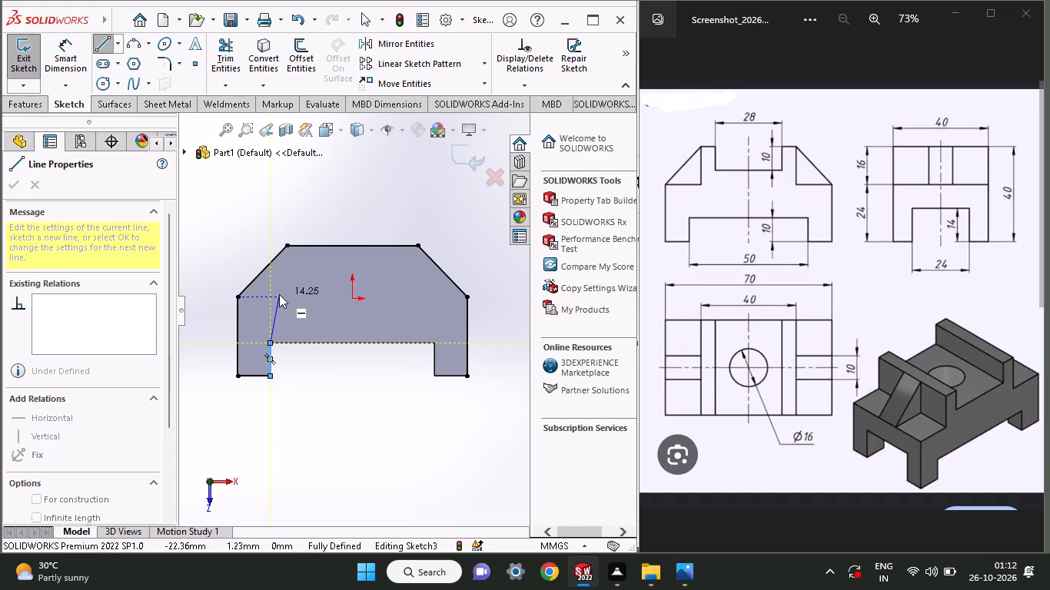
{"action": "left_click", "coordinate": [283, 304]}
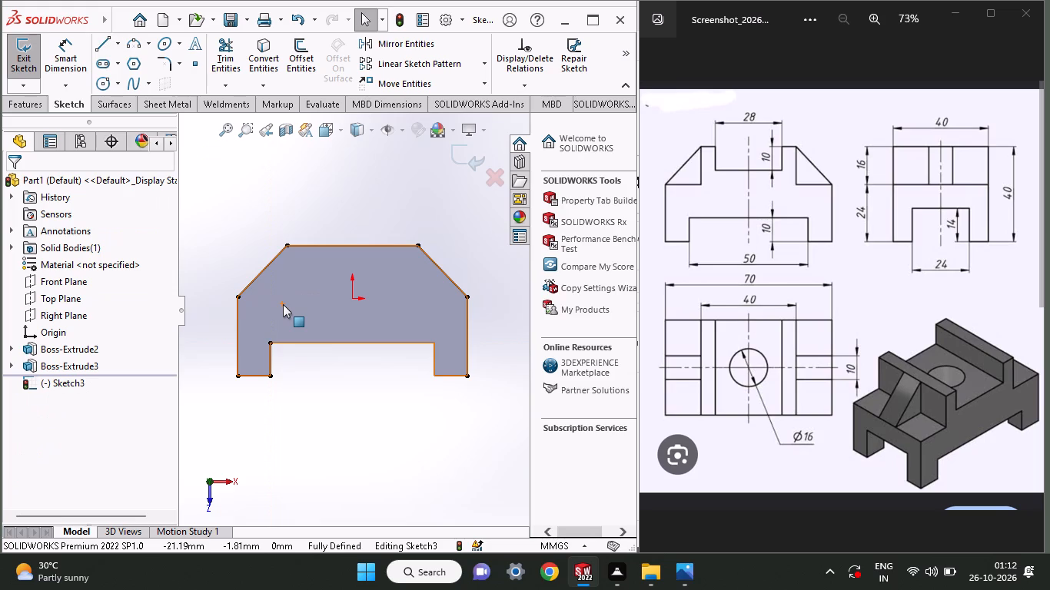
Draw a 50 mm horizontal line along the bottom slot's upper edge, from its left corner to its right corner.
{"action": "left_click", "coordinate": [106, 48]}
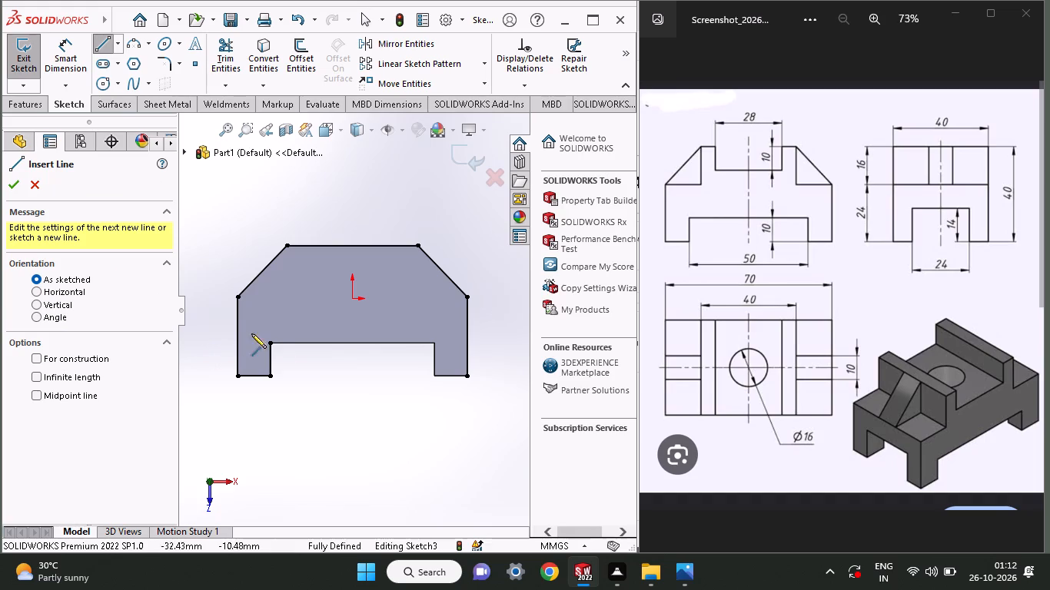
{"action": "left_click", "coordinate": [274, 341]}
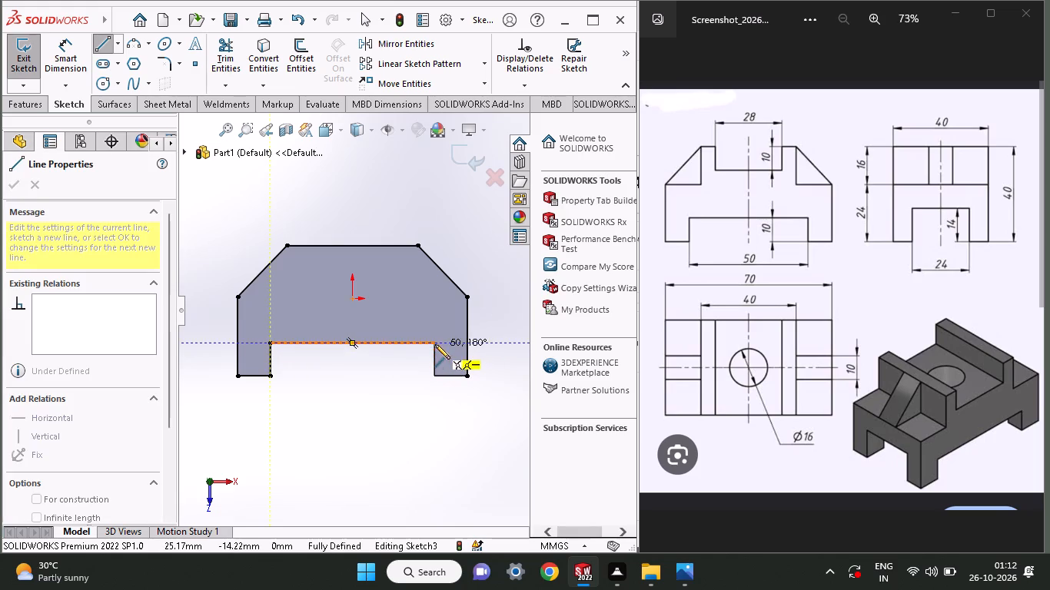
{"action": "left_click", "coordinate": [434, 343]}
{"action": "right_click", "coordinate": [404, 309]}
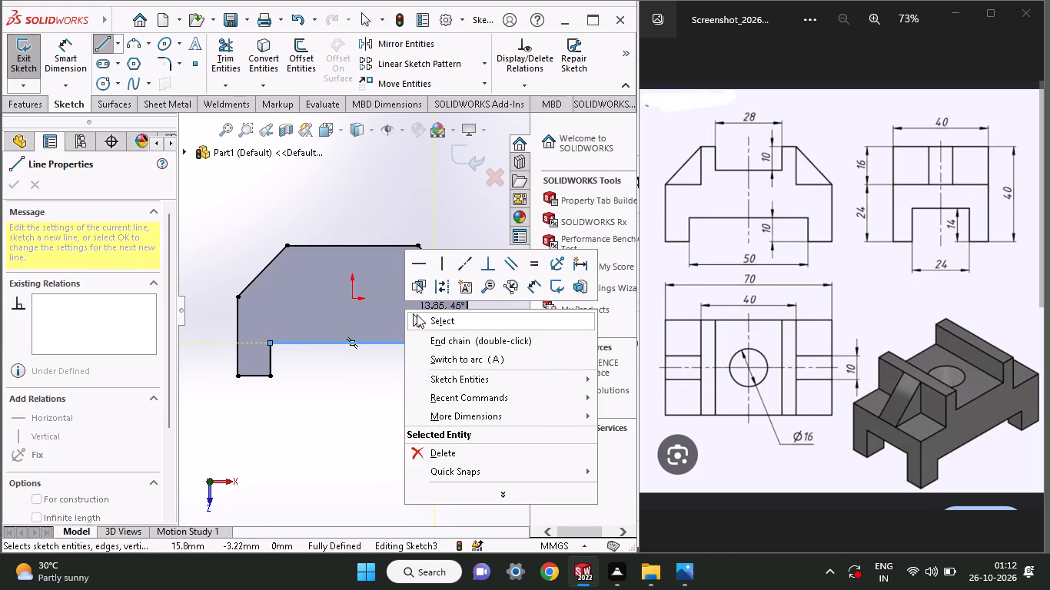
{"action": "left_click", "coordinate": [417, 314]}
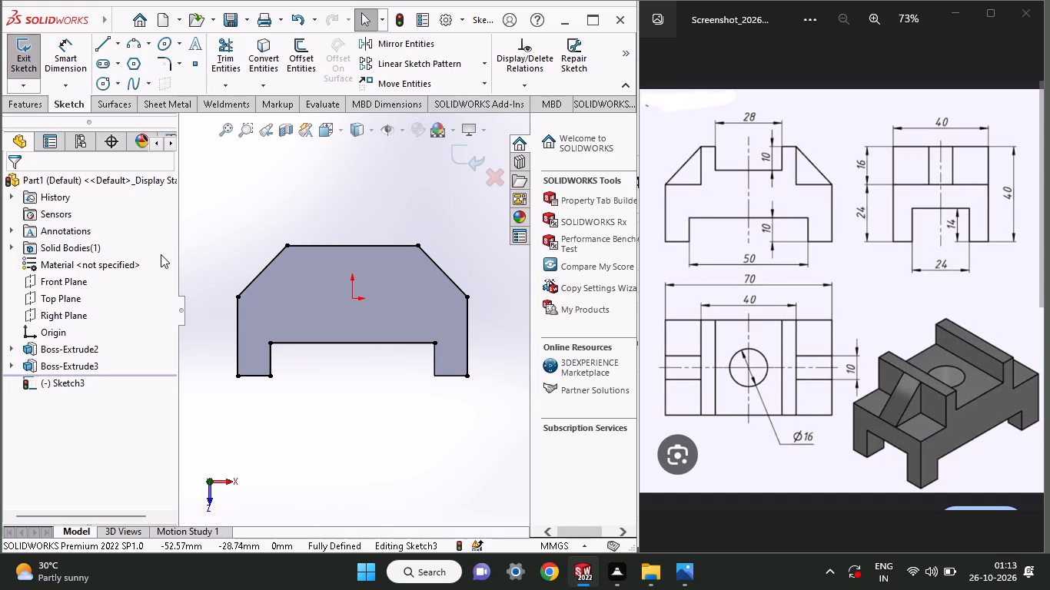
Draw a vertical line down the right foot's inner edge, from the slot's upper right corner to the foot's bottom inner corner.
{"action": "left_click", "coordinate": [98, 51]}
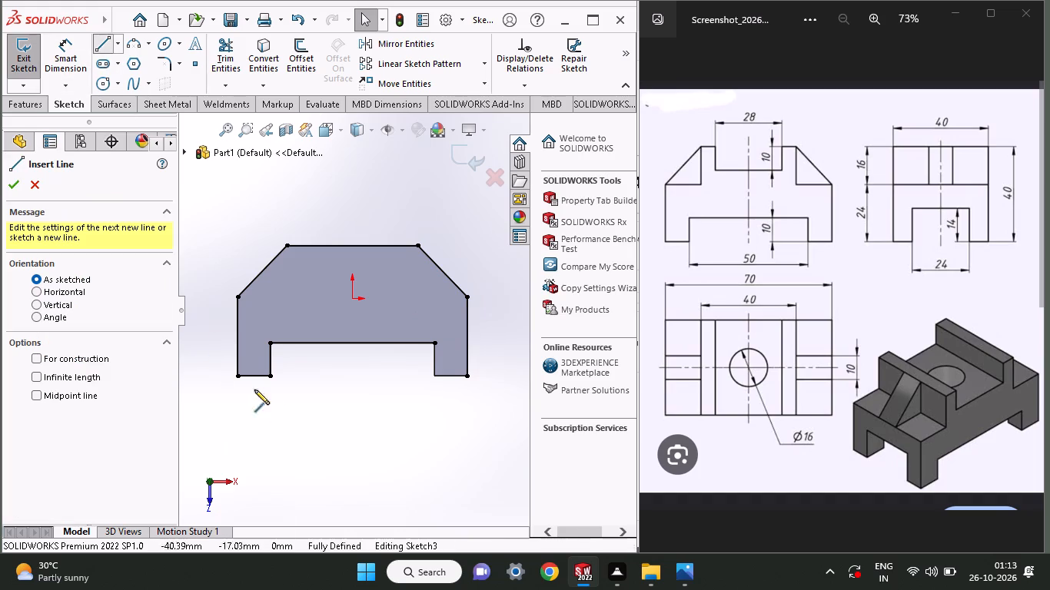
{"action": "left_click", "coordinate": [439, 346]}
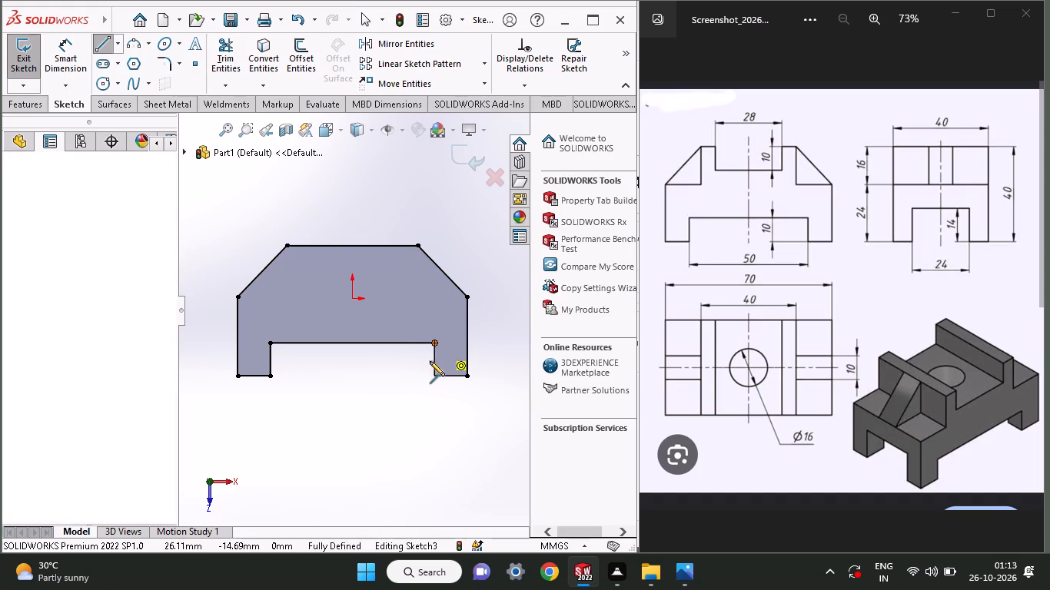
{"action": "left_click", "coordinate": [437, 377]}
{"action": "right_click", "coordinate": [380, 400]}
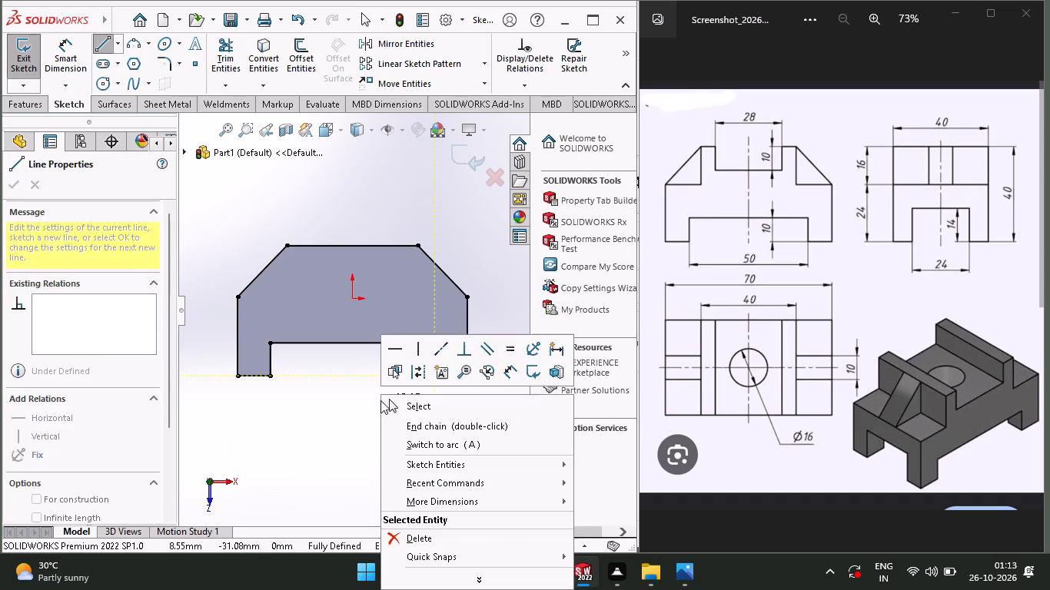
{"action": "left_click", "coordinate": [398, 406]}
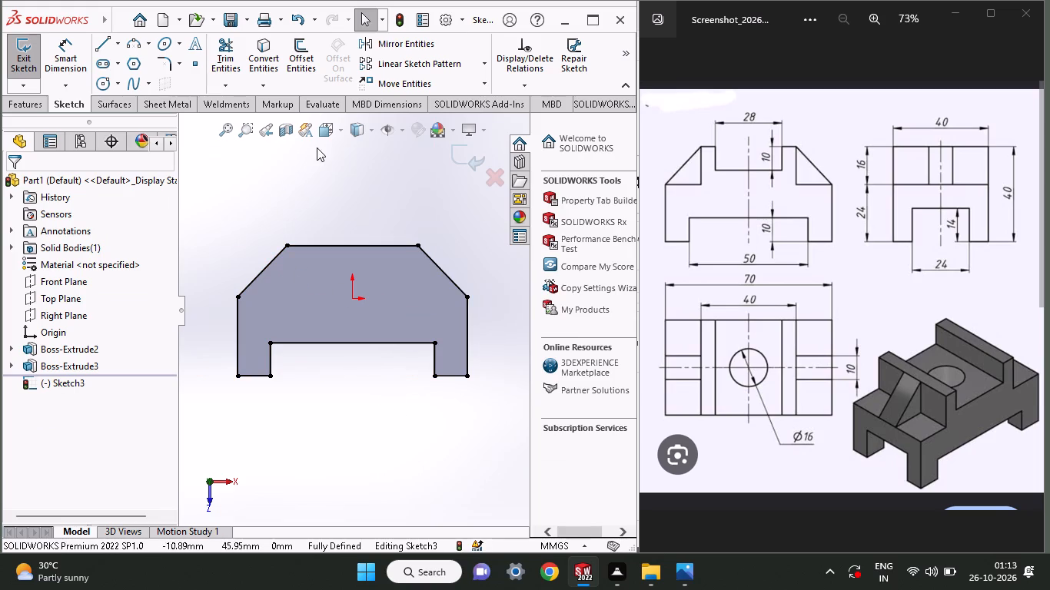
Close the outline with a horizontal line along the right foot's bottom edge, from its inner corner to its outer corner.
{"action": "left_click", "coordinate": [96, 39]}
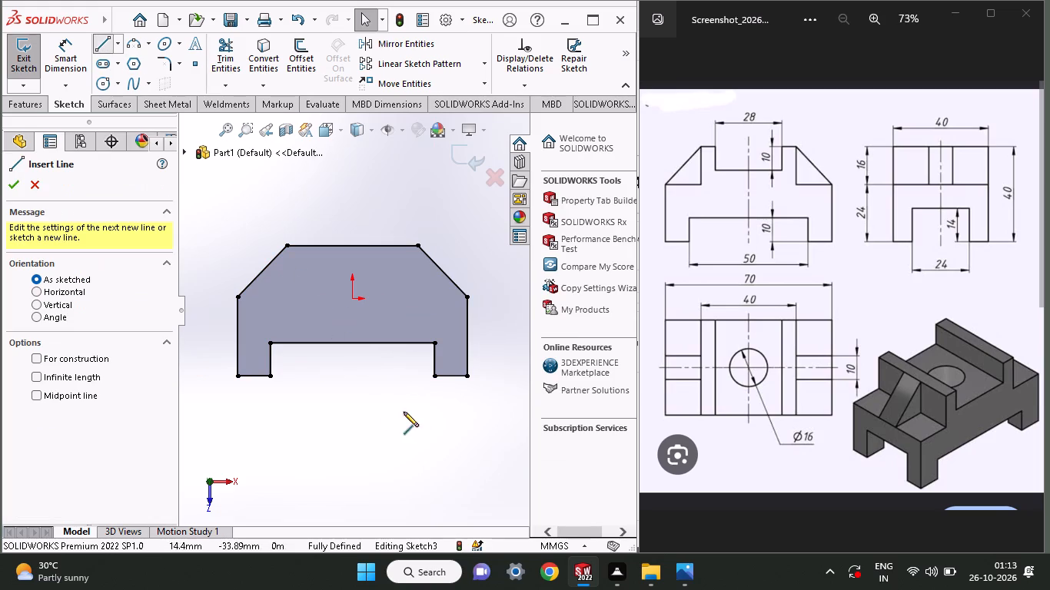
{"action": "left_click", "coordinate": [431, 378]}
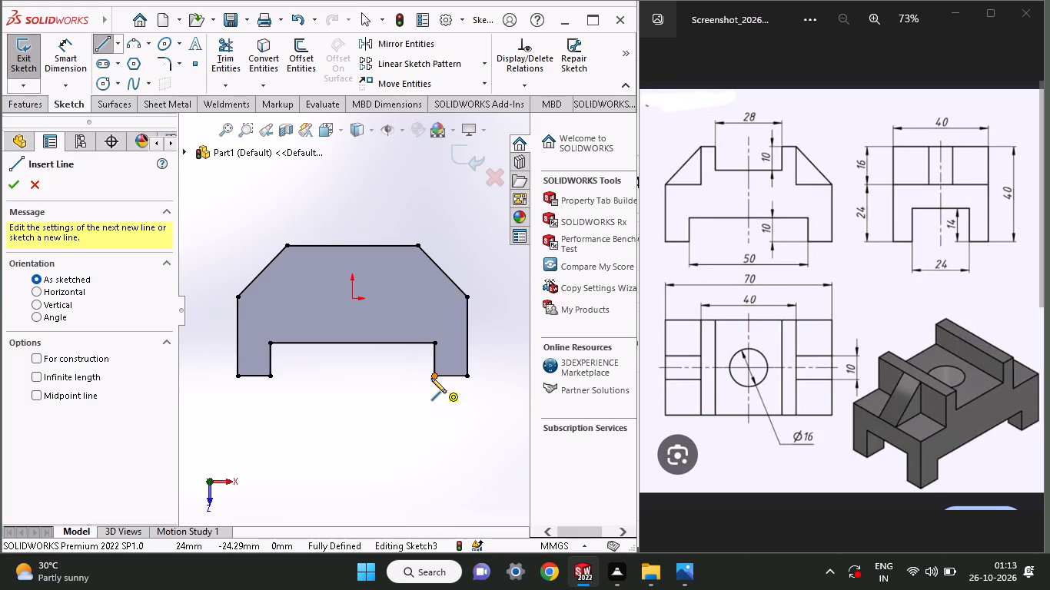
{"action": "left_click", "coordinate": [467, 376]}
{"action": "right_click", "coordinate": [400, 416]}
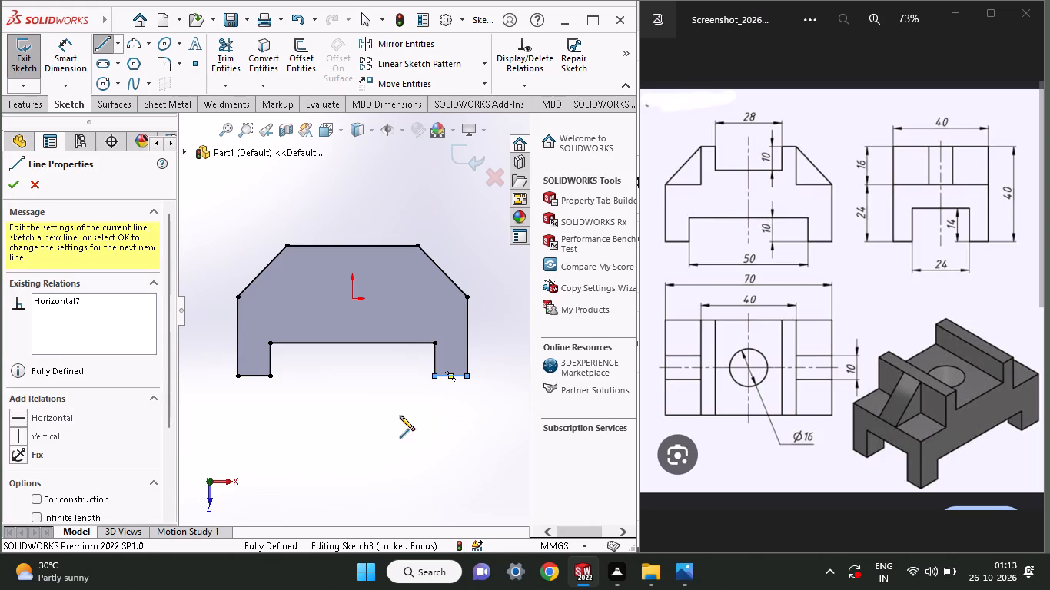
{"action": "left_click", "coordinate": [408, 425]}
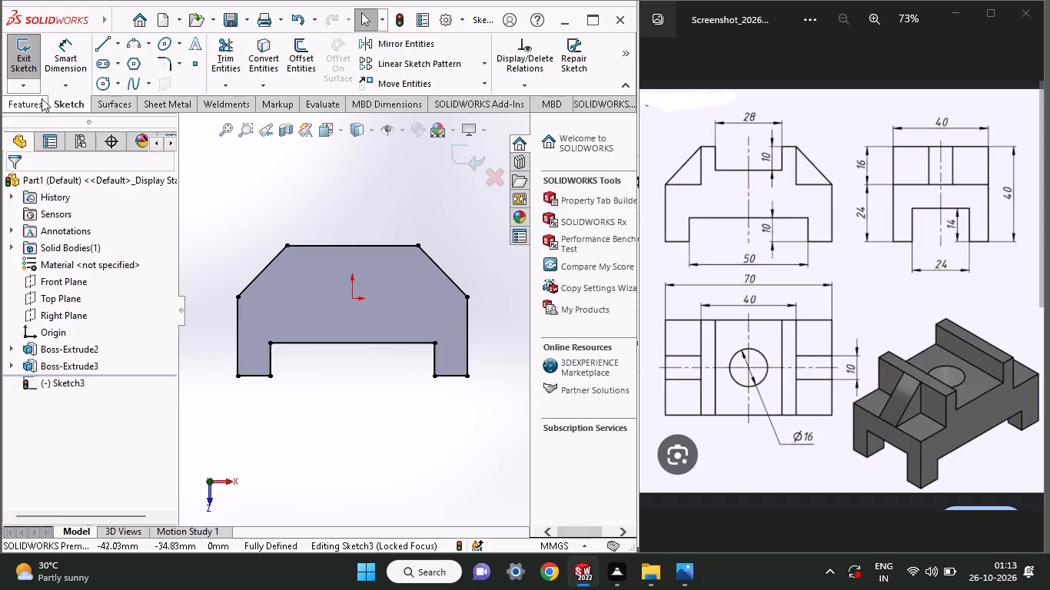
Extrude the closed slotted outline as a 10 mm blind boss merged with the existing body.
{"action": "left_click", "coordinate": [18, 101]}
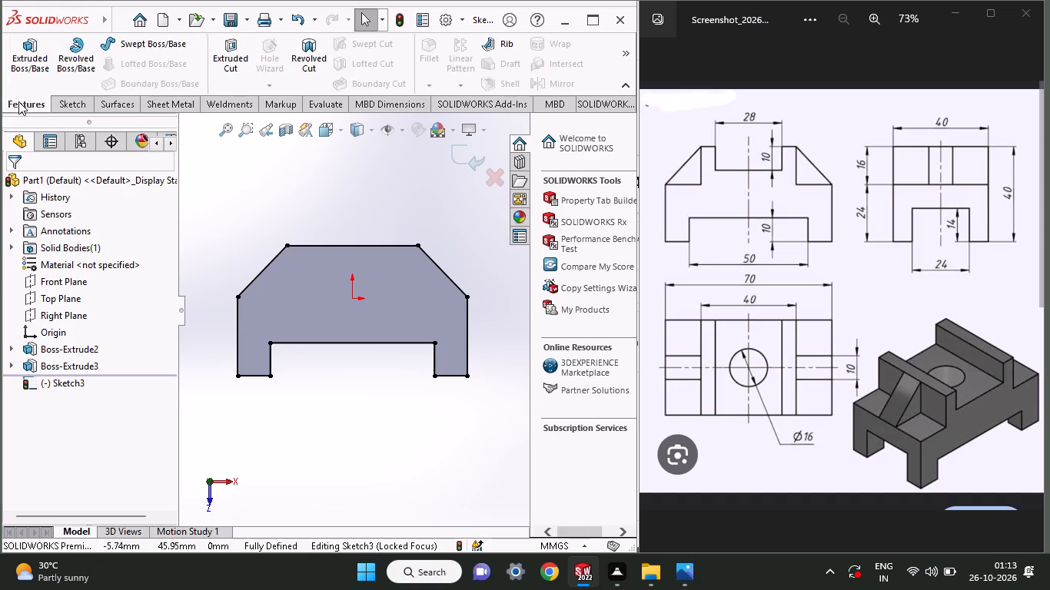
{"action": "left_click", "coordinate": [27, 65]}
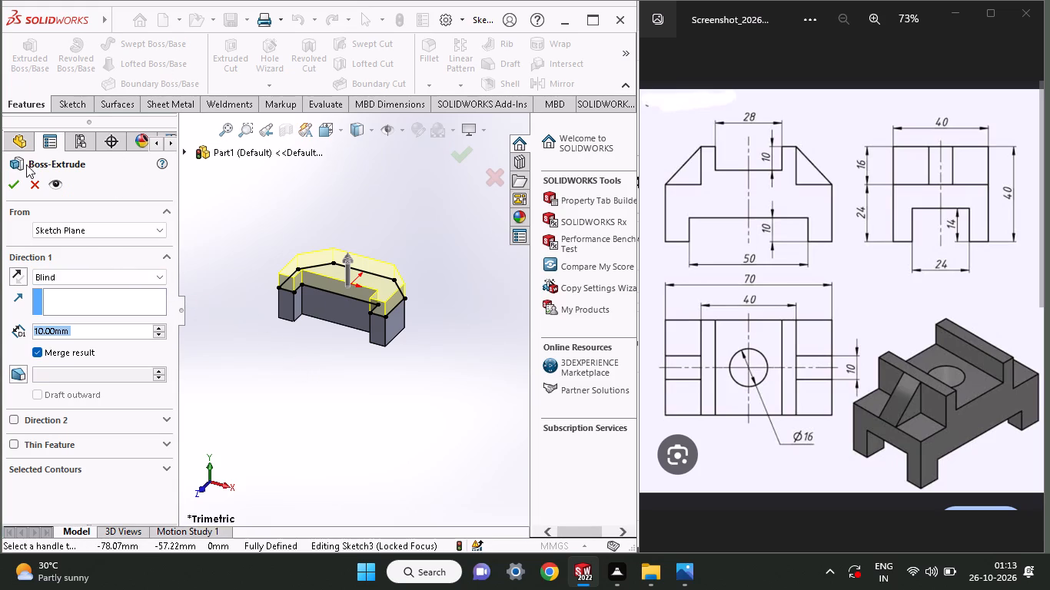
{"action": "left_click", "coordinate": [10, 181]}
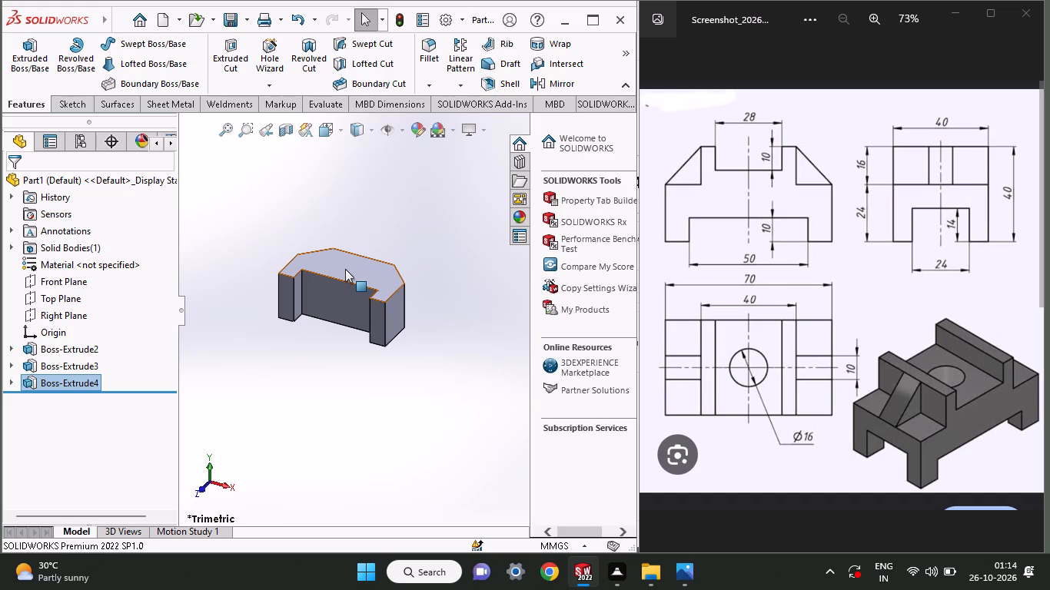
Start a sketch on the new layer's top face and draw a 24 mm vertical line up the left foot's outer edge.
{"action": "left_click", "coordinate": [345, 269]}
{"action": "left_click", "coordinate": [410, 227]}
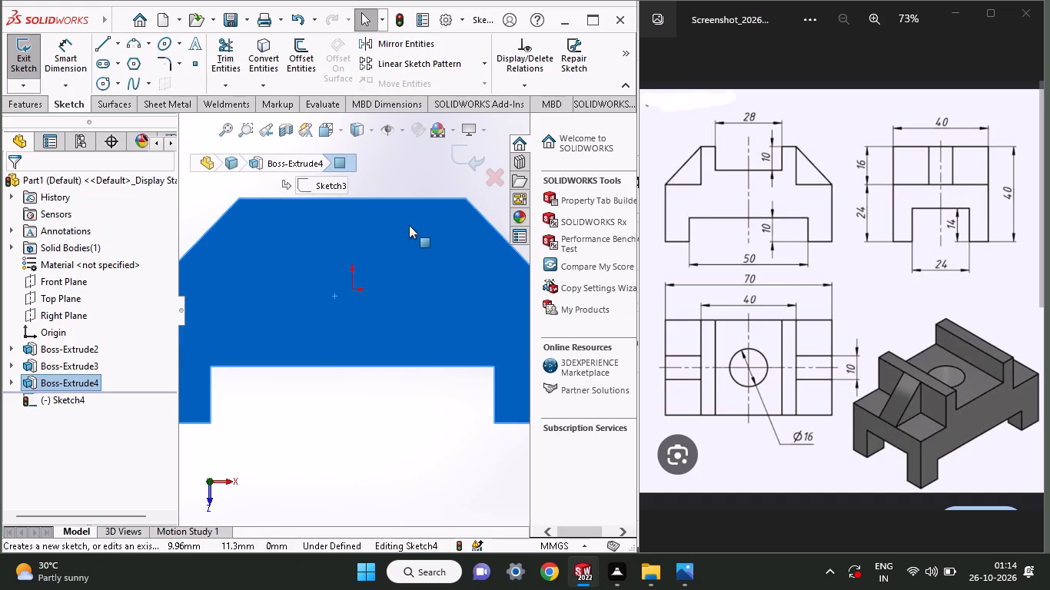
{"action": "scroll", "coordinate": [409, 225], "scroll_direction": "up", "scroll_amount": 4, "text": "ctrl"}
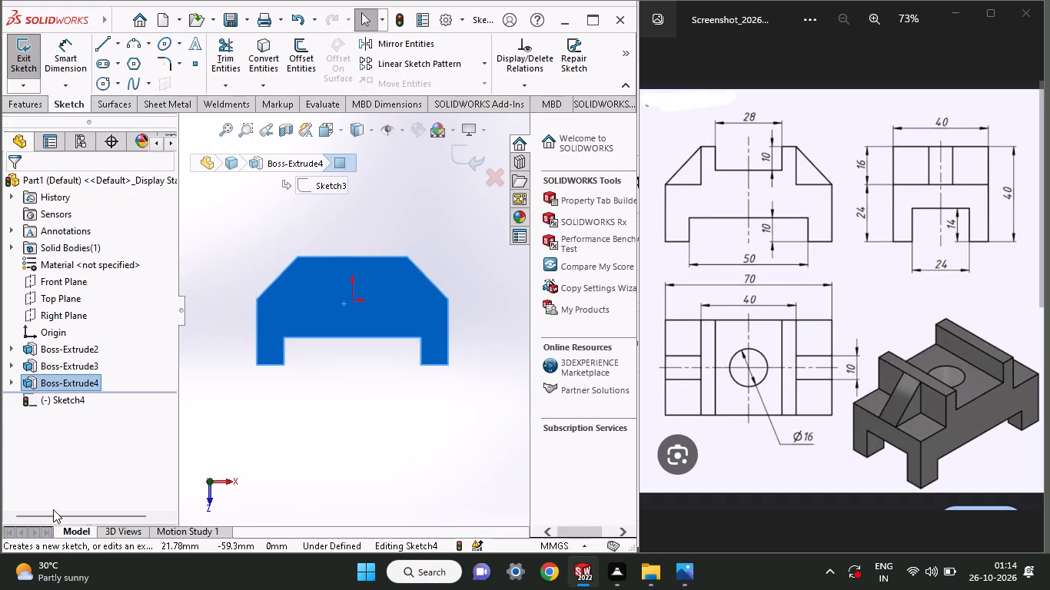
{"action": "left_click", "coordinate": [98, 41]}
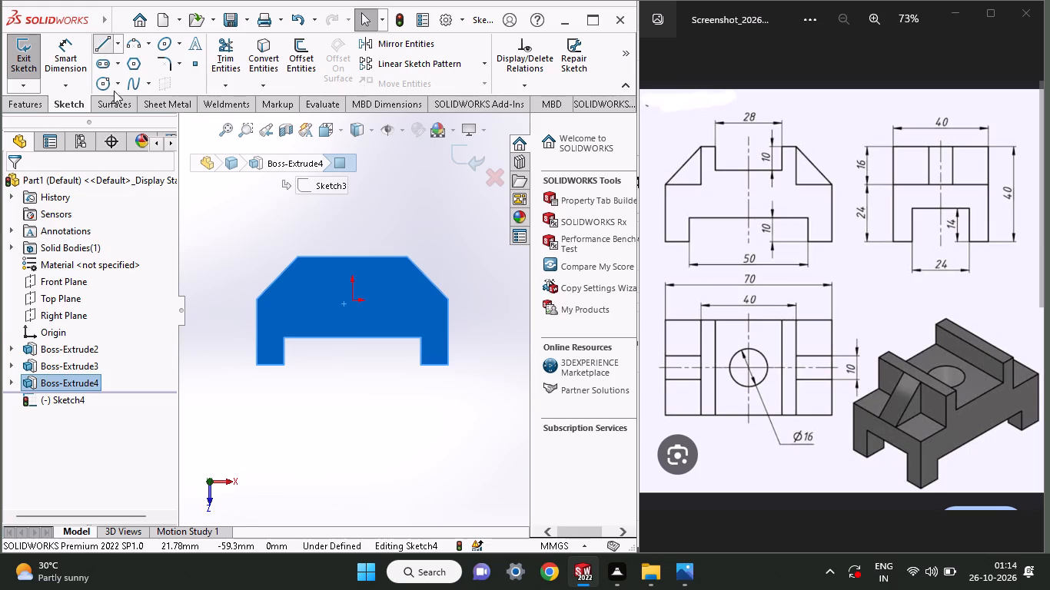
{"action": "left_click", "coordinate": [258, 365]}
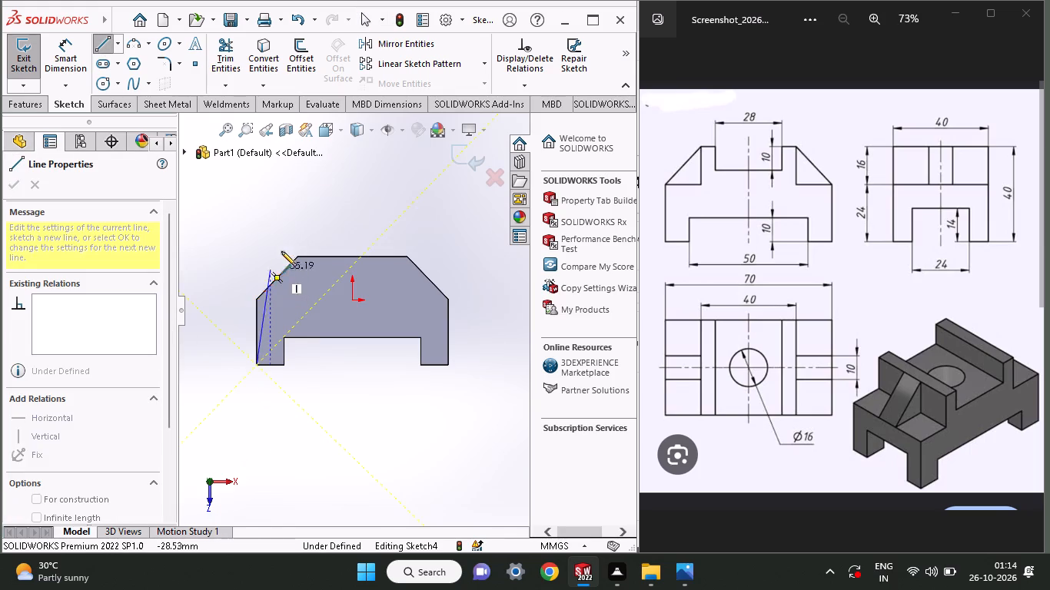
{"action": "left_click", "coordinate": [255, 297]}
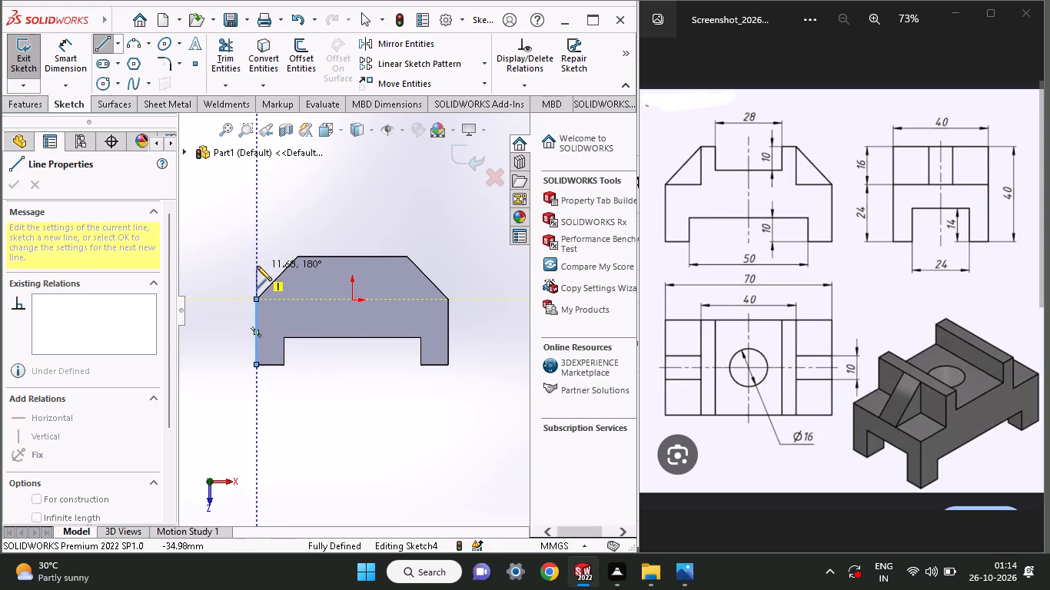
{"action": "right_click", "coordinate": [291, 197]}
{"action": "left_click", "coordinate": [317, 210]}
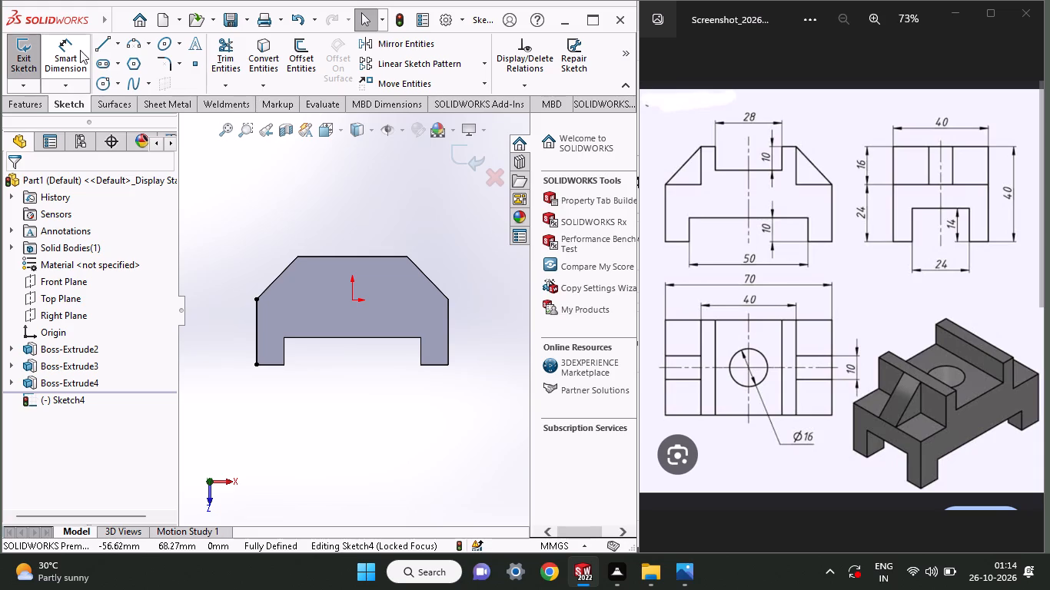
Draw a sloped line about 22 mm long along the left chamfer, from the outer edge's upper end to the profile's upper left corner.
{"action": "left_click", "coordinate": [106, 46]}
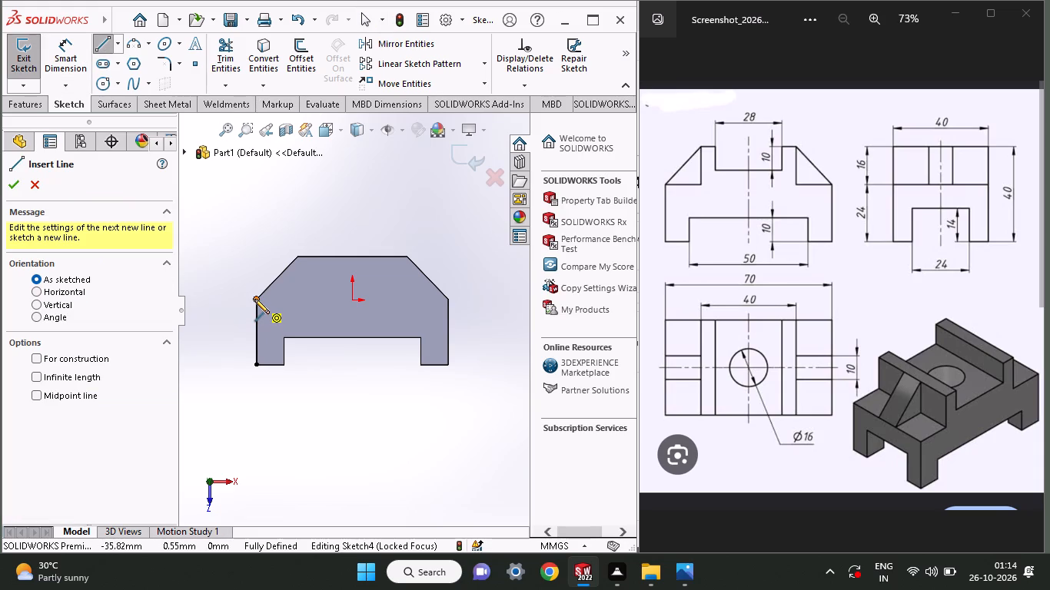
{"action": "left_click", "coordinate": [254, 299]}
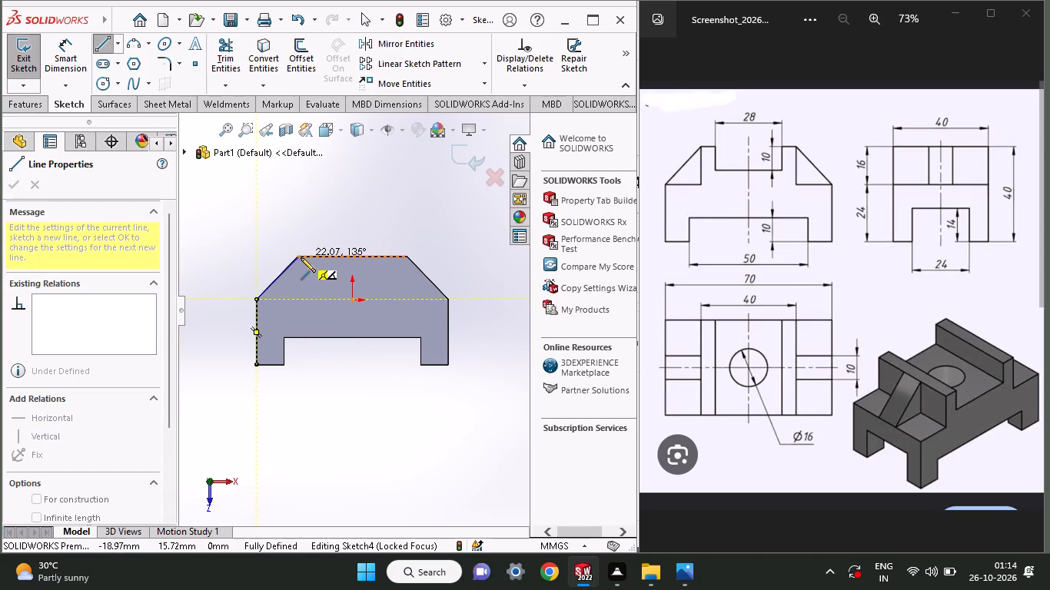
{"action": "left_click", "coordinate": [297, 258]}
{"action": "right_click", "coordinate": [317, 196]}
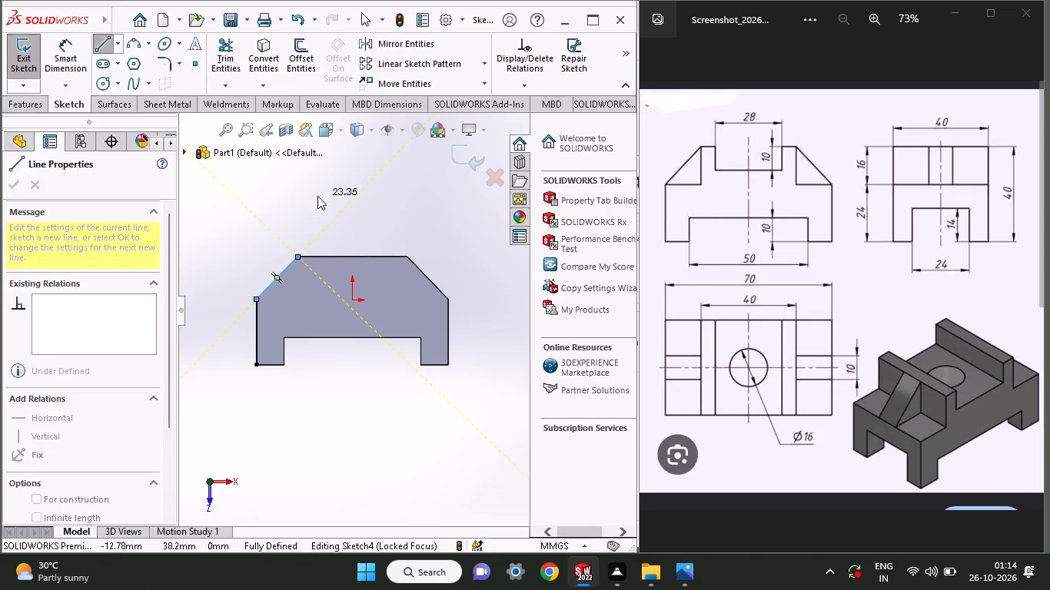
{"action": "left_click", "coordinate": [332, 214]}
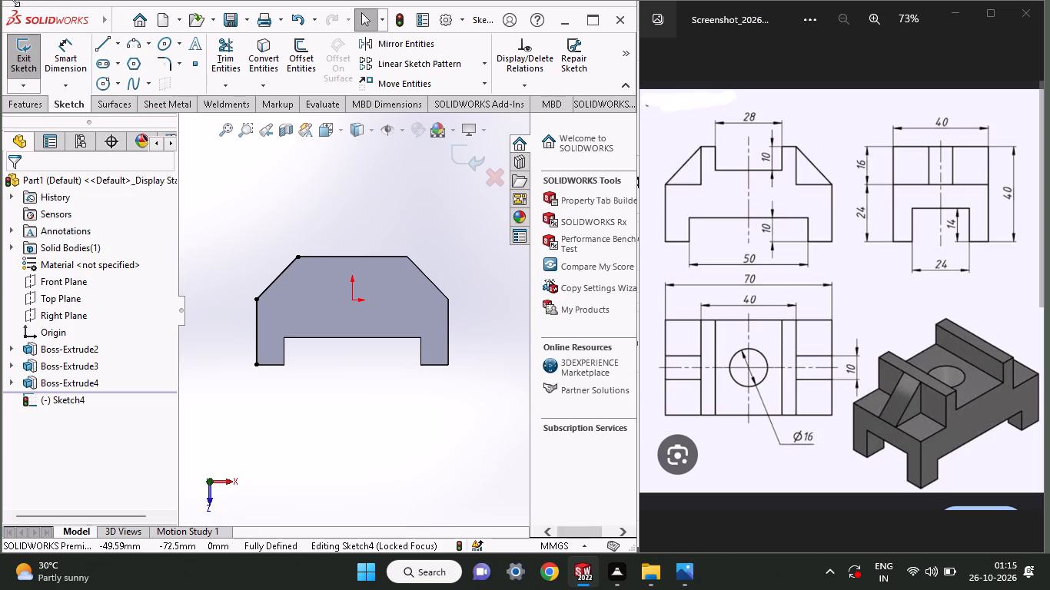
Draw a horizontal line along the profile's top edge, from its upper left corner to its upper right corner.
{"action": "left_click", "coordinate": [108, 44]}
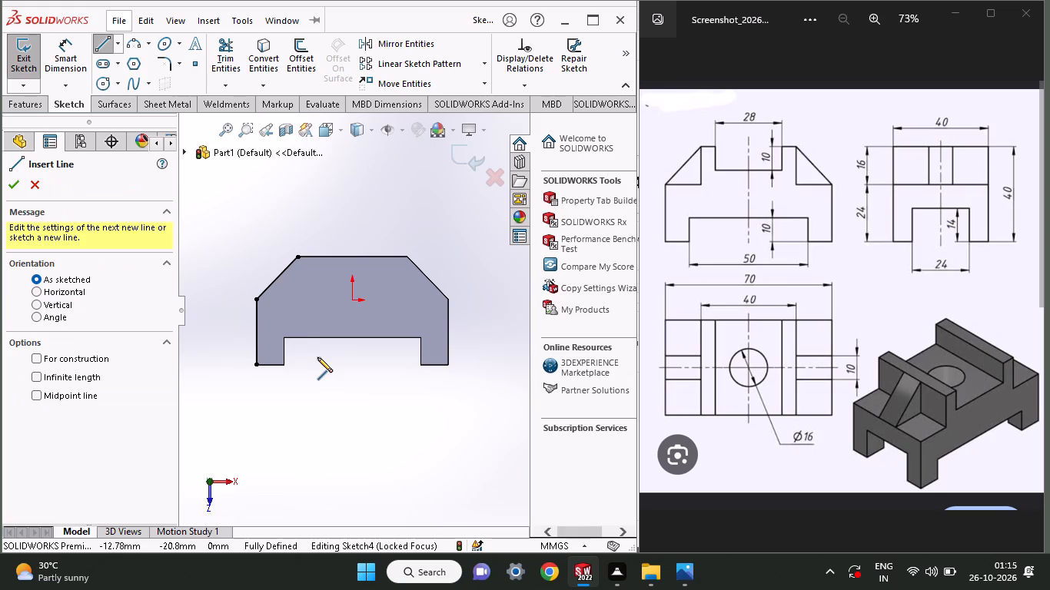
{"action": "left_click", "coordinate": [295, 255]}
{"action": "left_click", "coordinate": [405, 254]}
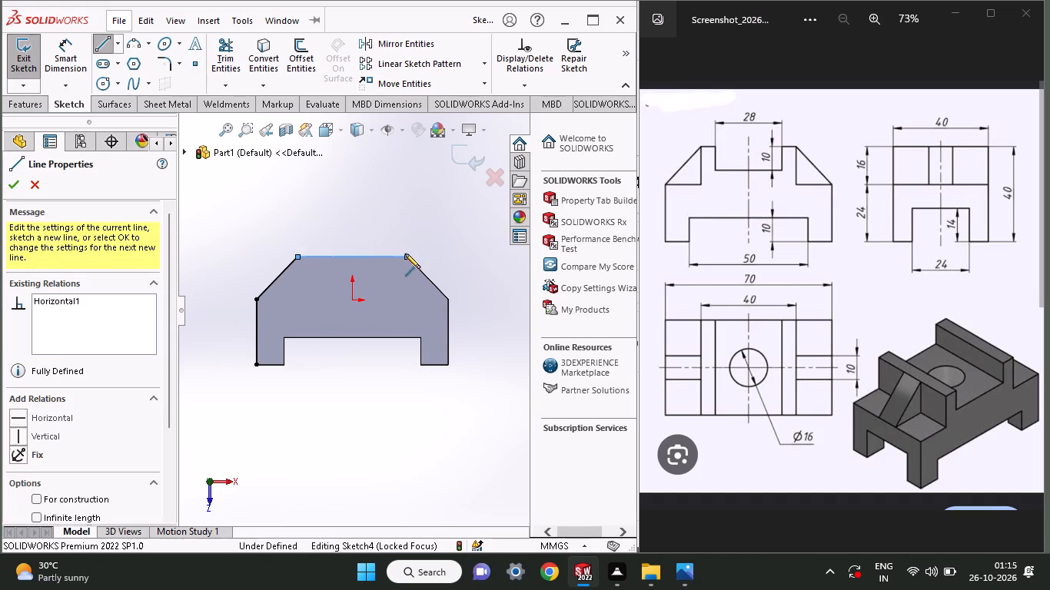
{"action": "right_click", "coordinate": [355, 220]}
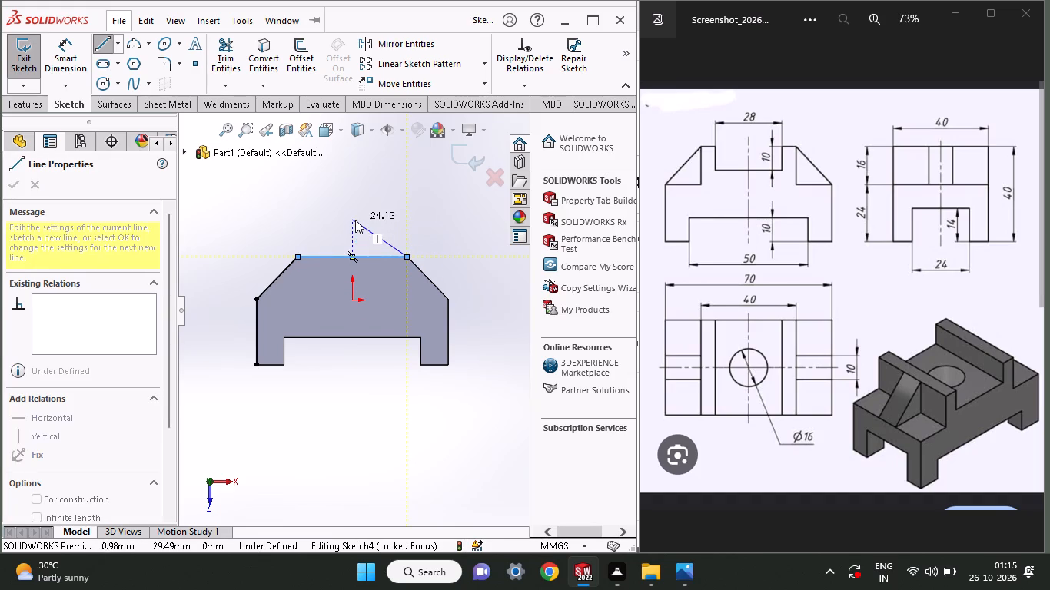
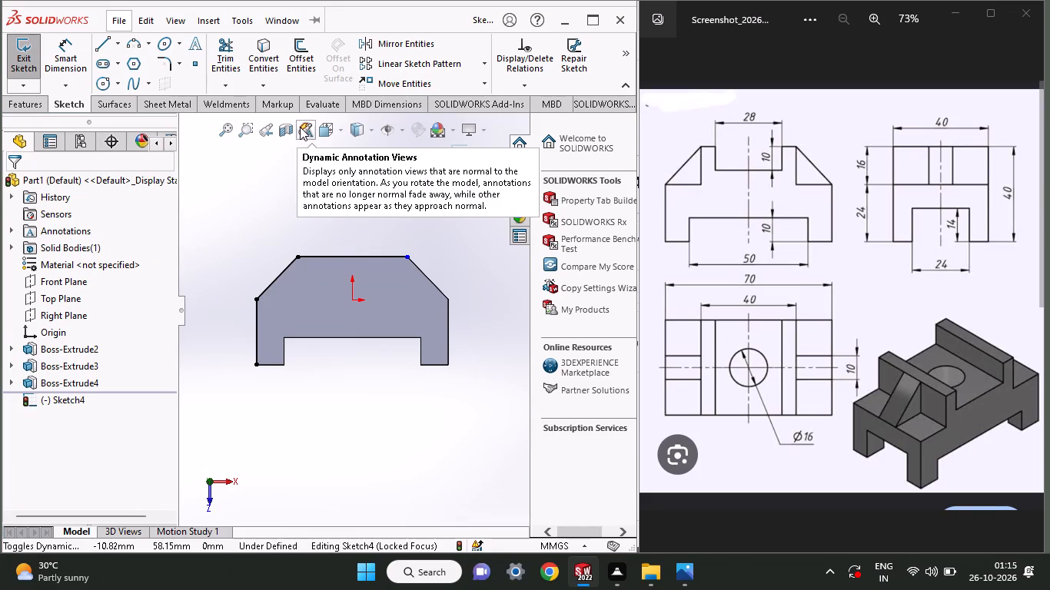
Draw a sloped line about 22 mm long along the right chamfer, from the profile's upper right corner to the right outer edge's upper end.
{"action": "left_click", "coordinate": [96, 35]}
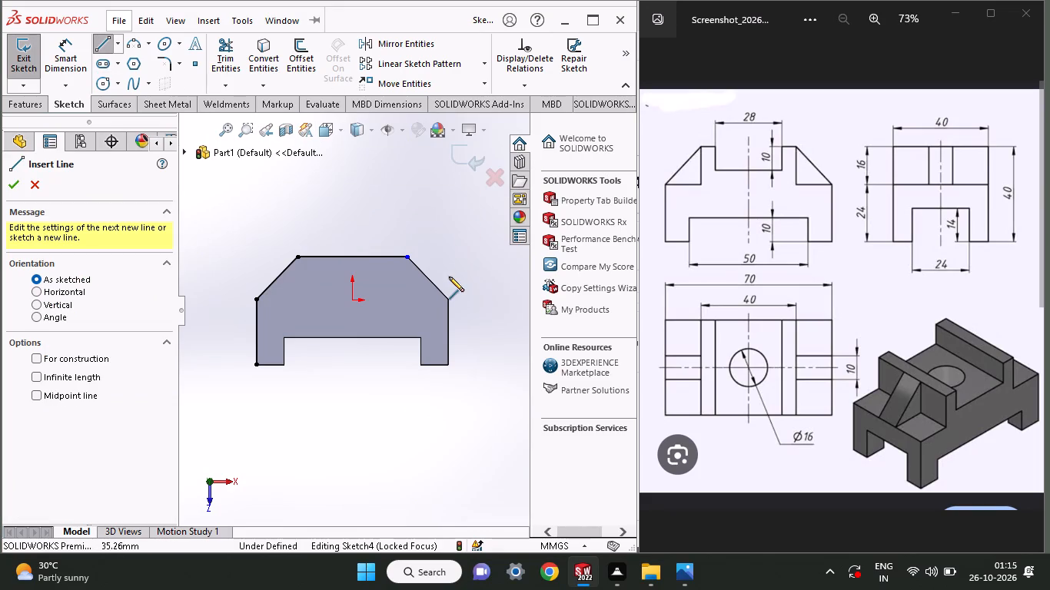
{"action": "left_click", "coordinate": [411, 257]}
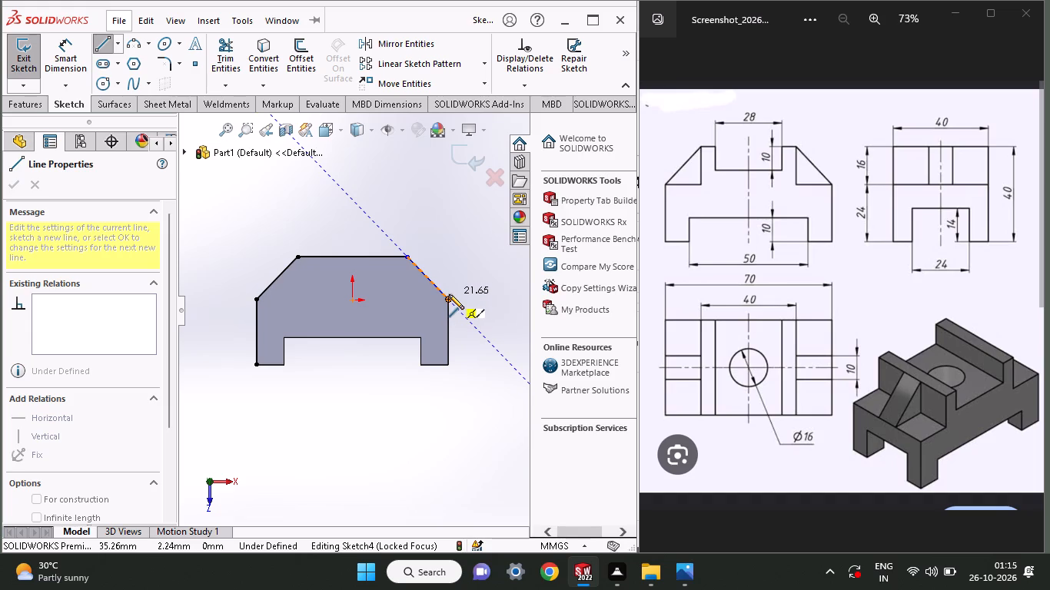
{"action": "left_click", "coordinate": [447, 299]}
{"action": "right_click", "coordinate": [456, 262]}
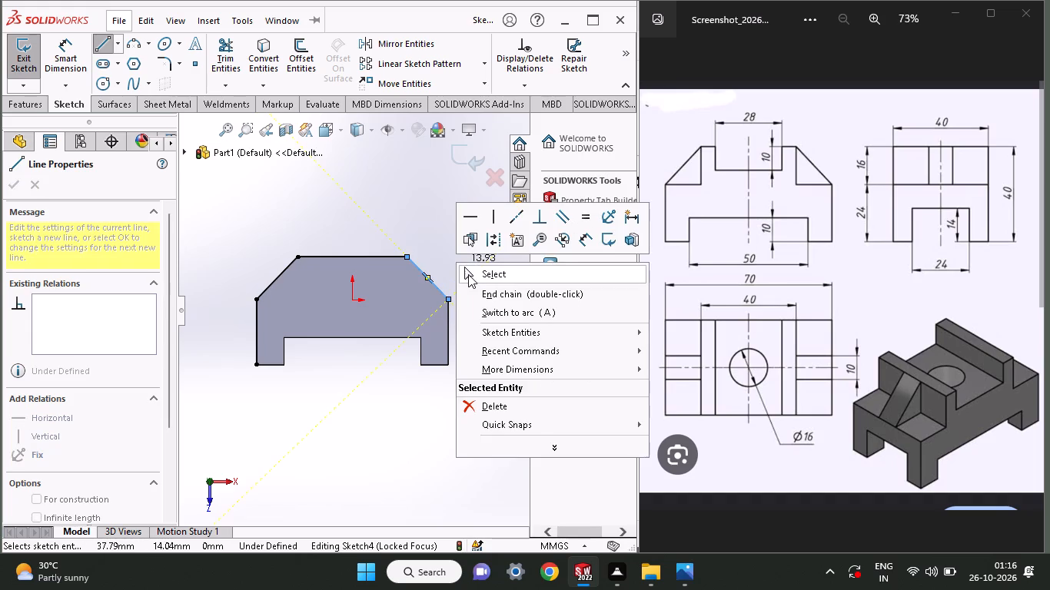
{"action": "left_click", "coordinate": [468, 274]}
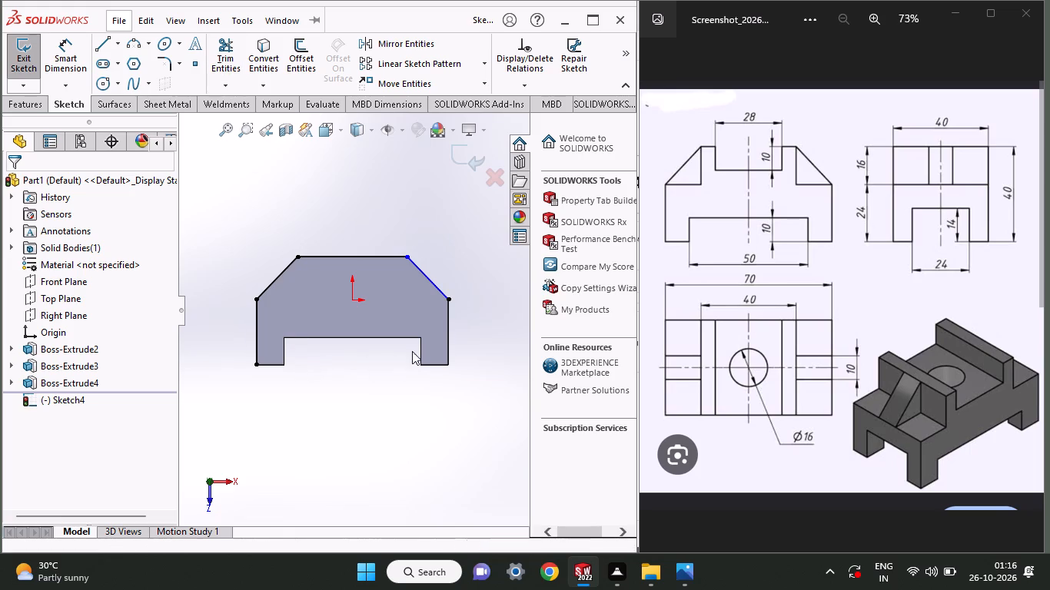
Draw a horizontal line about 10 mm long along the right foot's bottom edge, from its outer corner to its inner corner.
{"action": "left_click", "coordinate": [105, 37]}
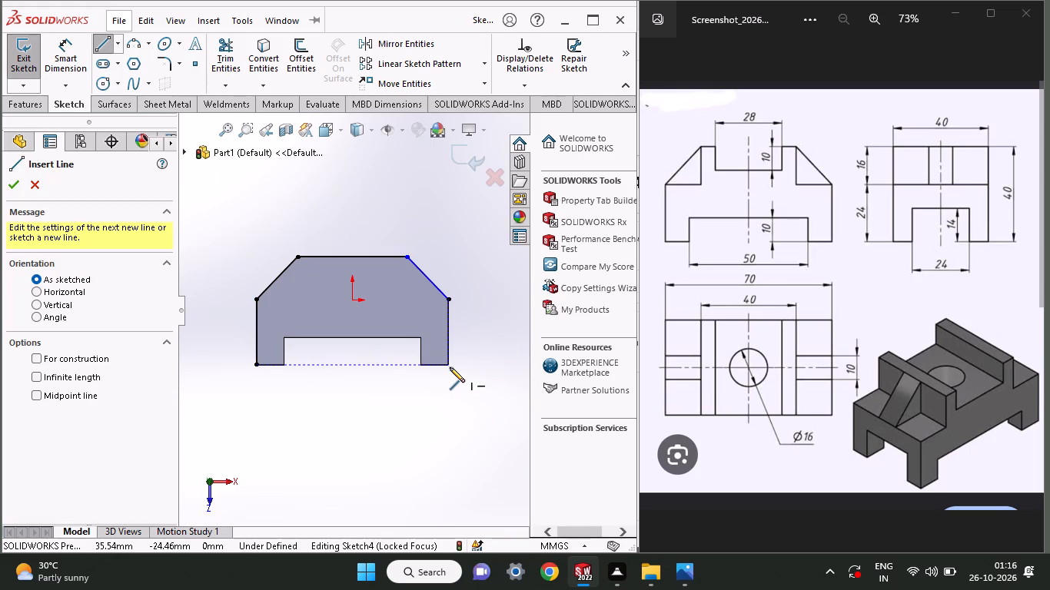
{"action": "left_click", "coordinate": [449, 368]}
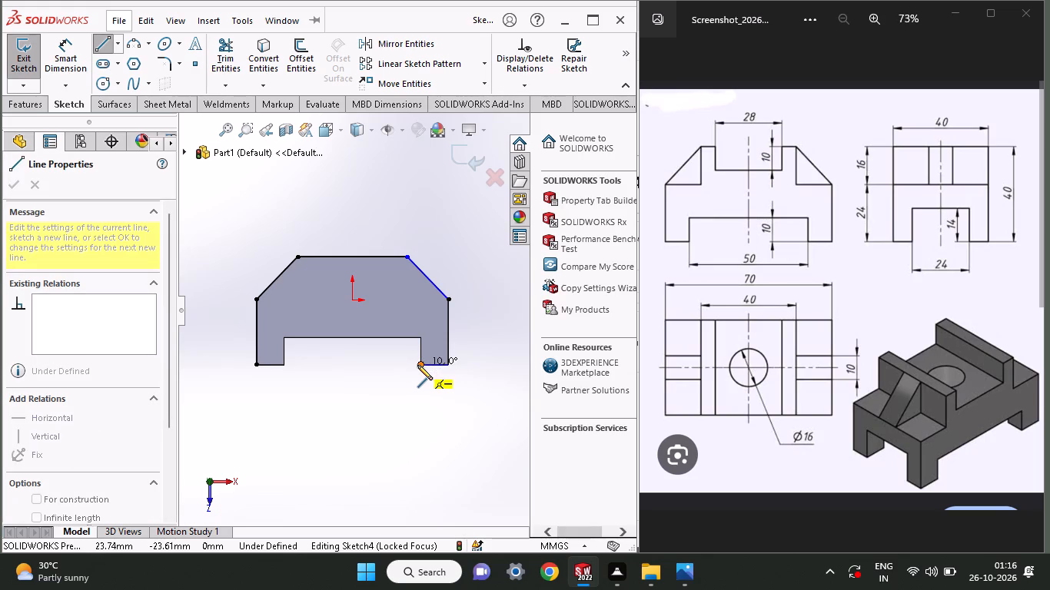
{"action": "left_click", "coordinate": [417, 365]}
{"action": "right_click", "coordinate": [420, 409]}
{"action": "left_click", "coordinate": [427, 409]}
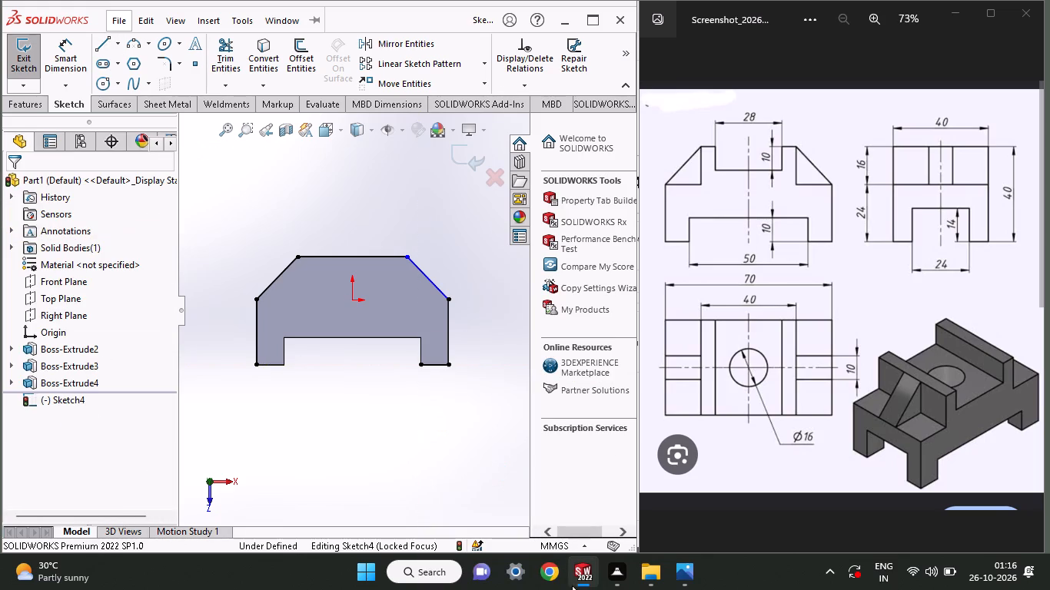
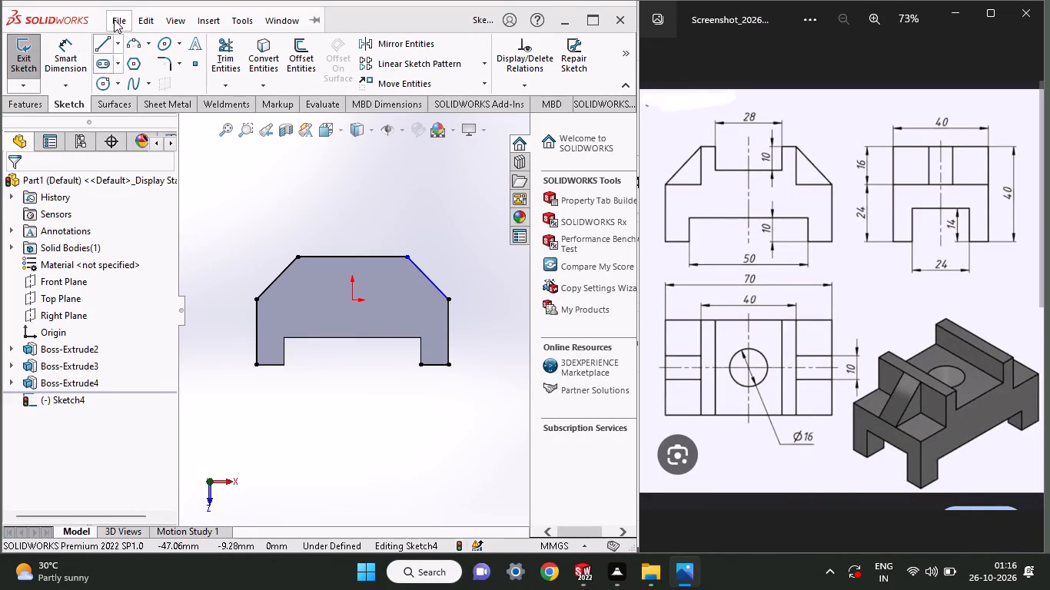
Trace the left foot with a horizontal line about 10 mm long along its bottom edge and a vertical line up its inner edge.
{"action": "left_click", "coordinate": [107, 41]}
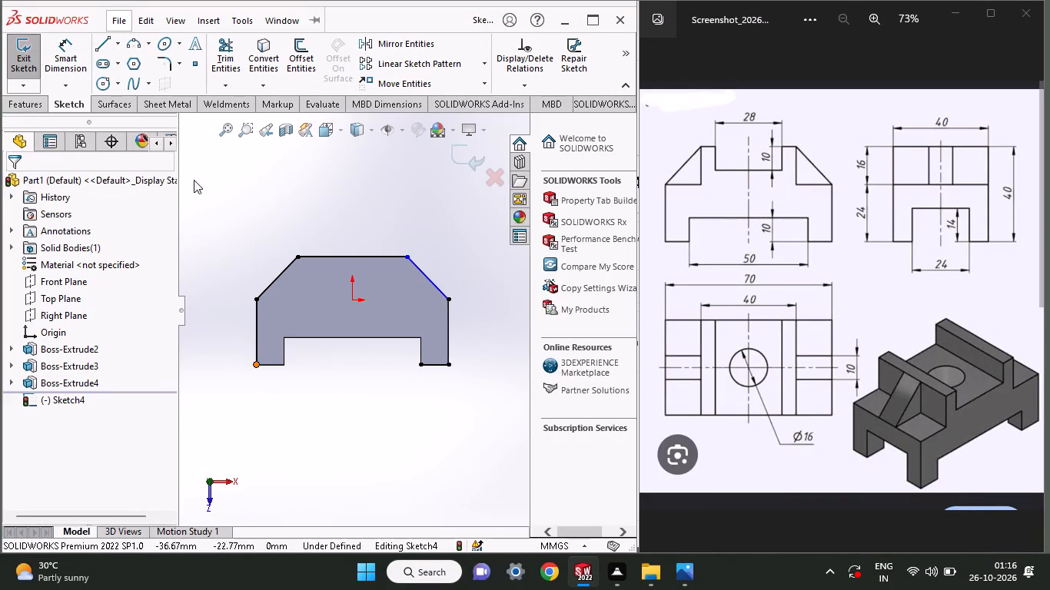
{"action": "left_click", "coordinate": [106, 35]}
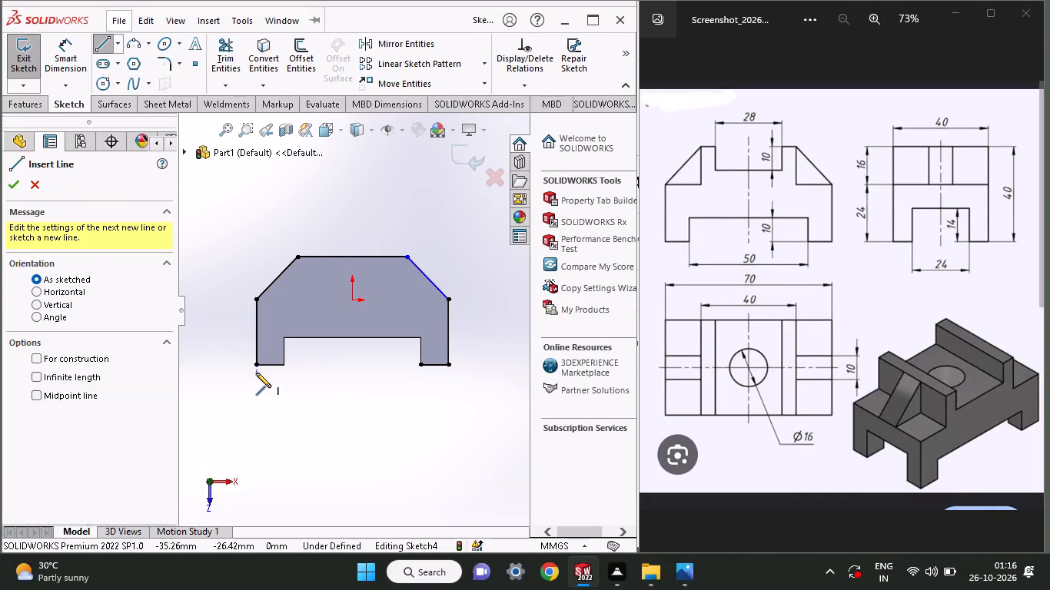
{"action": "left_click", "coordinate": [256, 361]}
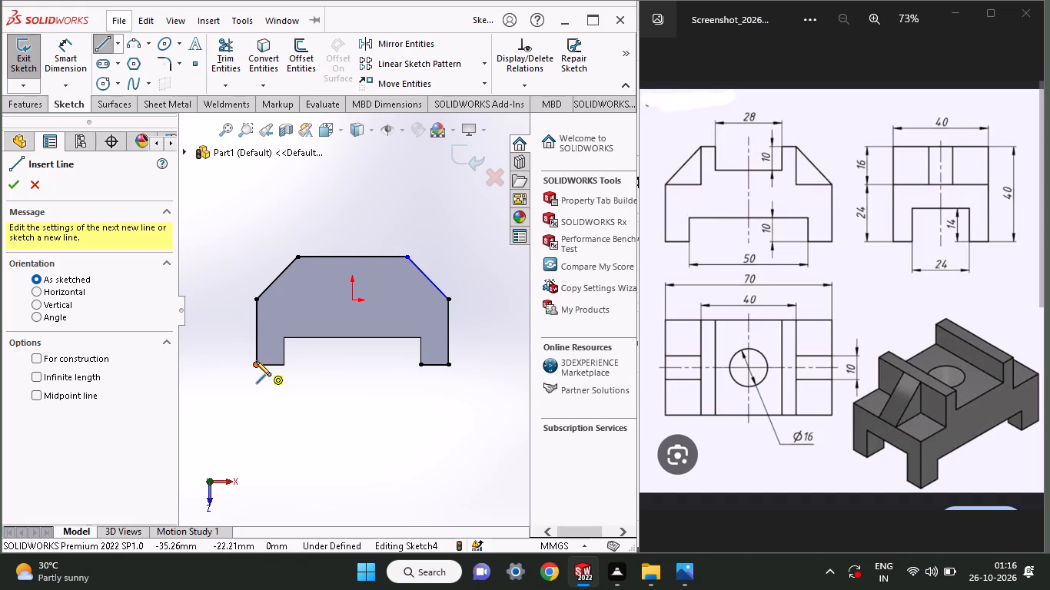
{"action": "left_click", "coordinate": [285, 367]}
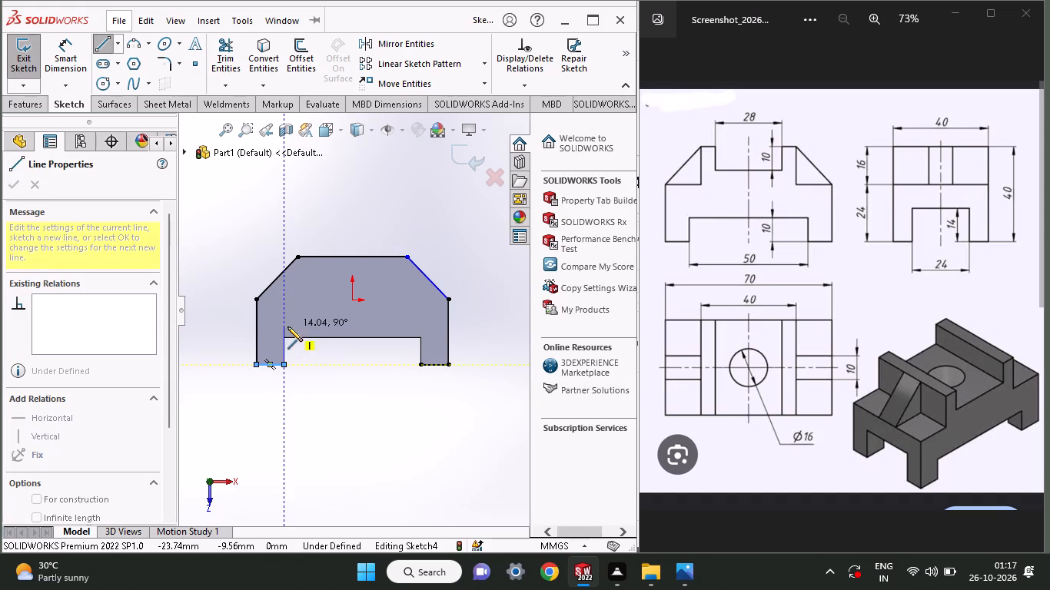
{"action": "left_click", "coordinate": [281, 341]}
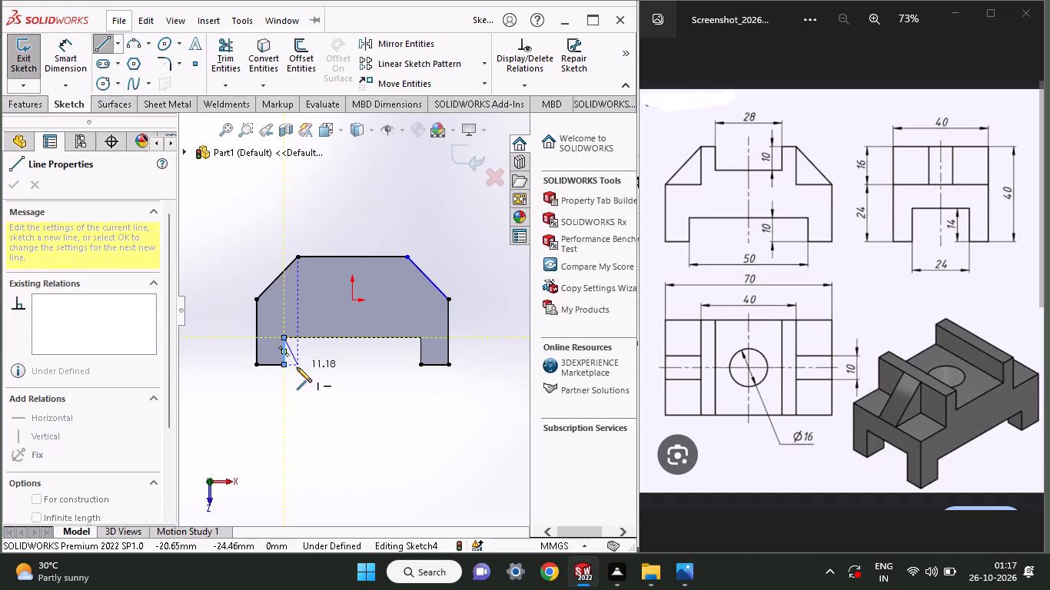
{"action": "right_click", "coordinate": [299, 367]}
{"action": "left_click", "coordinate": [305, 376]}
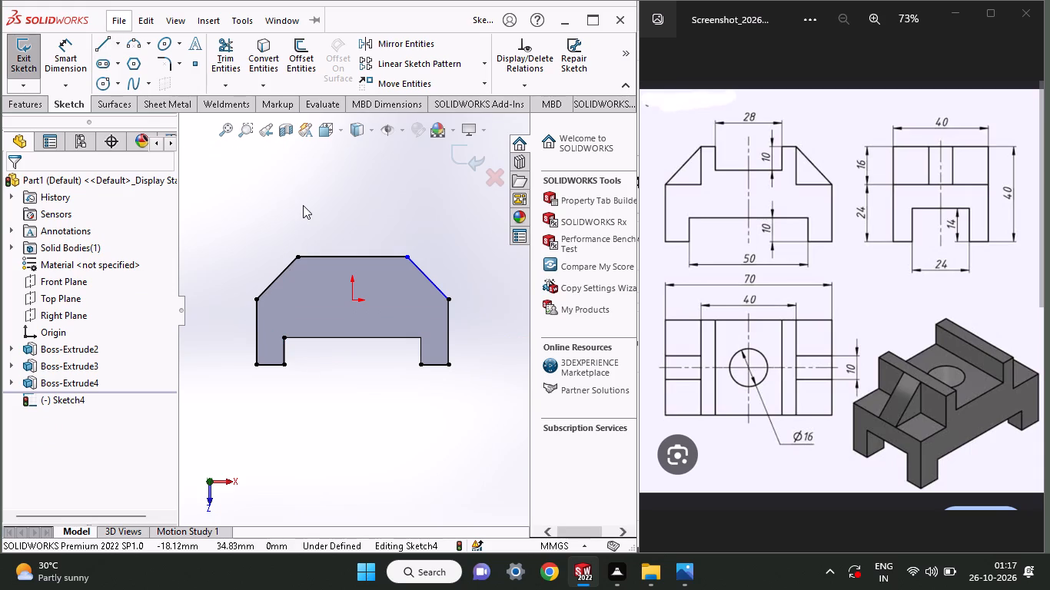
Draw a horizontal line about 50 mm long along the slot's upper edge, from the left foot's inner corner to the right foot's.
{"action": "left_click", "coordinate": [105, 41]}
{"action": "left_click", "coordinate": [283, 333]}
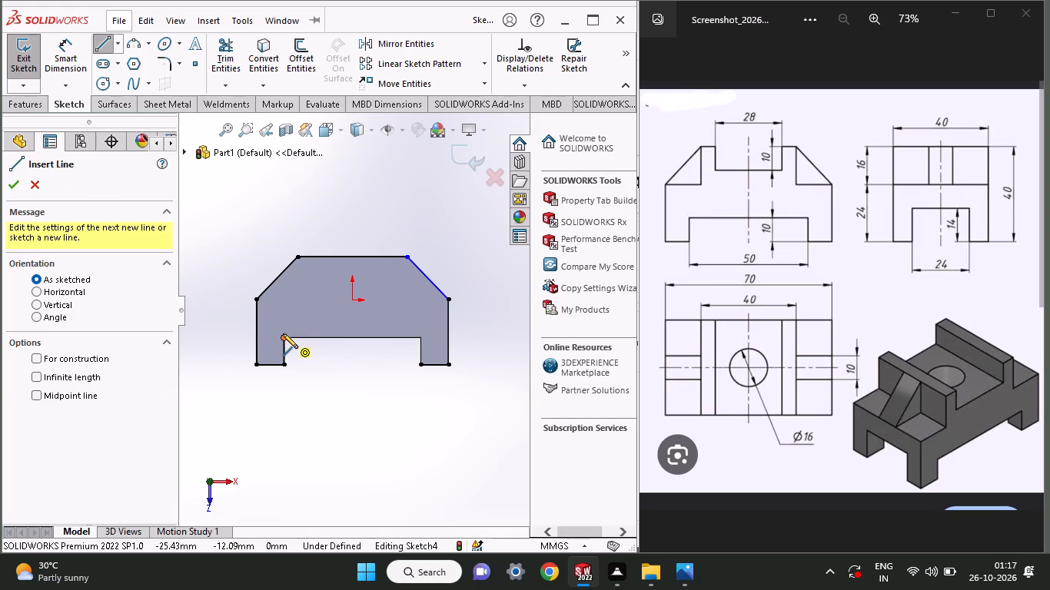
{"action": "left_click", "coordinate": [418, 337]}
{"action": "right_click", "coordinate": [365, 368]}
{"action": "left_click", "coordinate": [379, 376]}
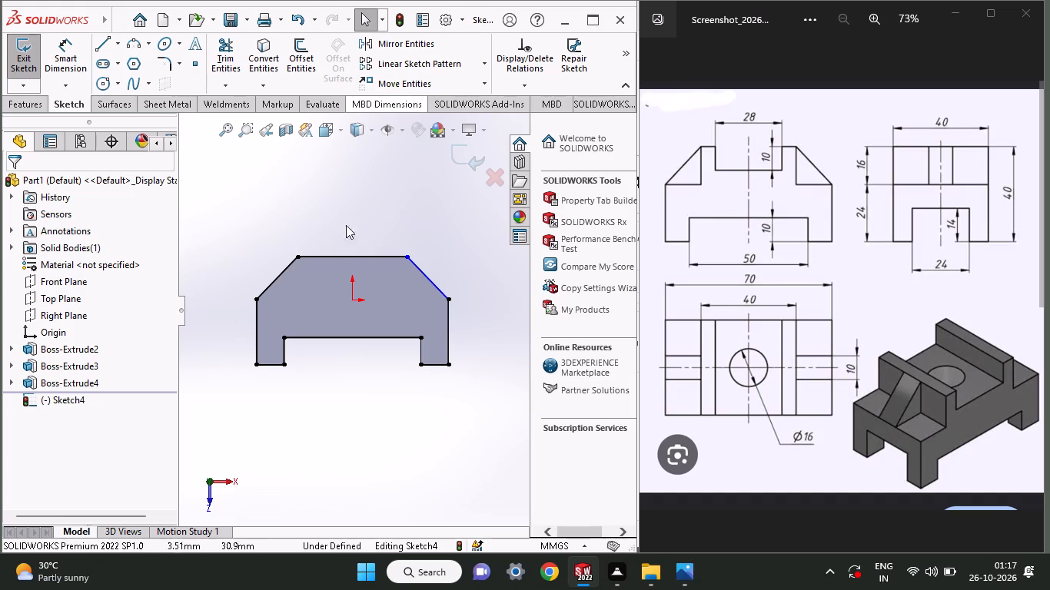
Draw a vertical line down the right foot's inner edge, from the slot's upper corner to the foot's bottom corner.
{"action": "left_click", "coordinate": [105, 39]}
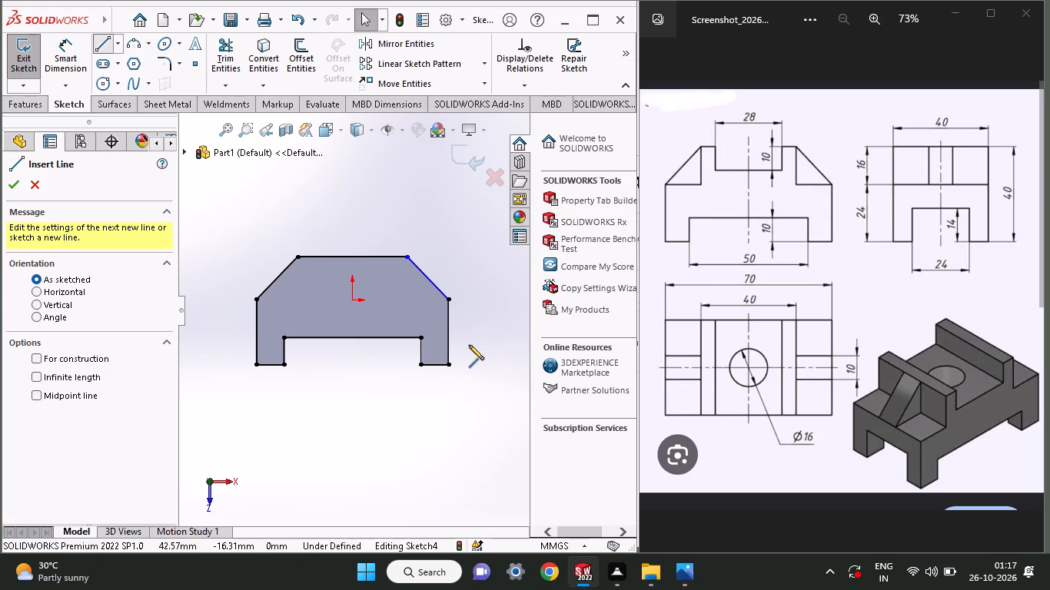
{"action": "left_click", "coordinate": [421, 340]}
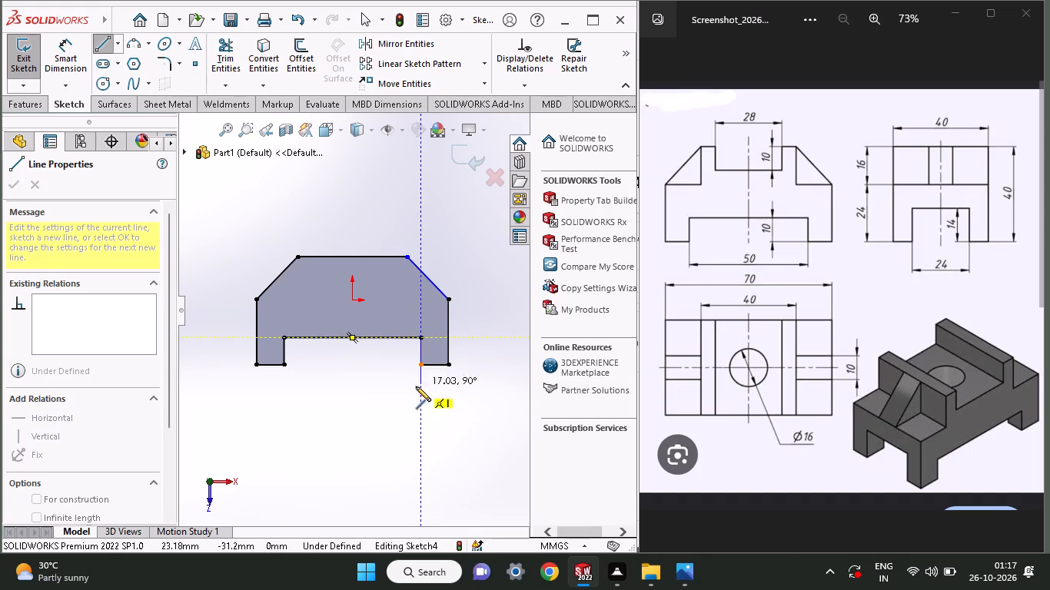
{"action": "left_click", "coordinate": [420, 367]}
{"action": "right_click", "coordinate": [382, 395]}
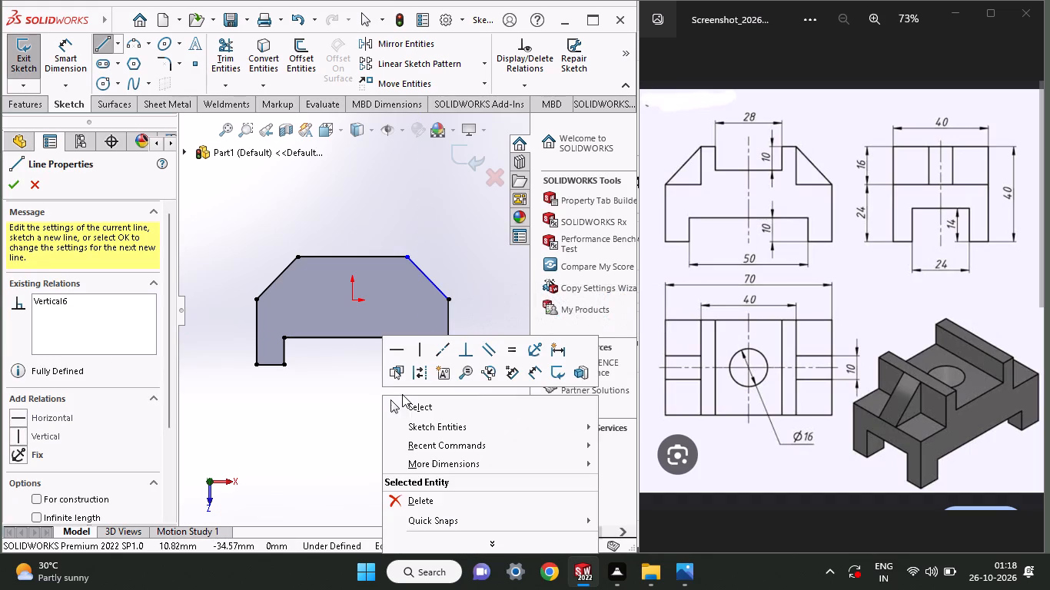
{"action": "left_click", "coordinate": [402, 402]}
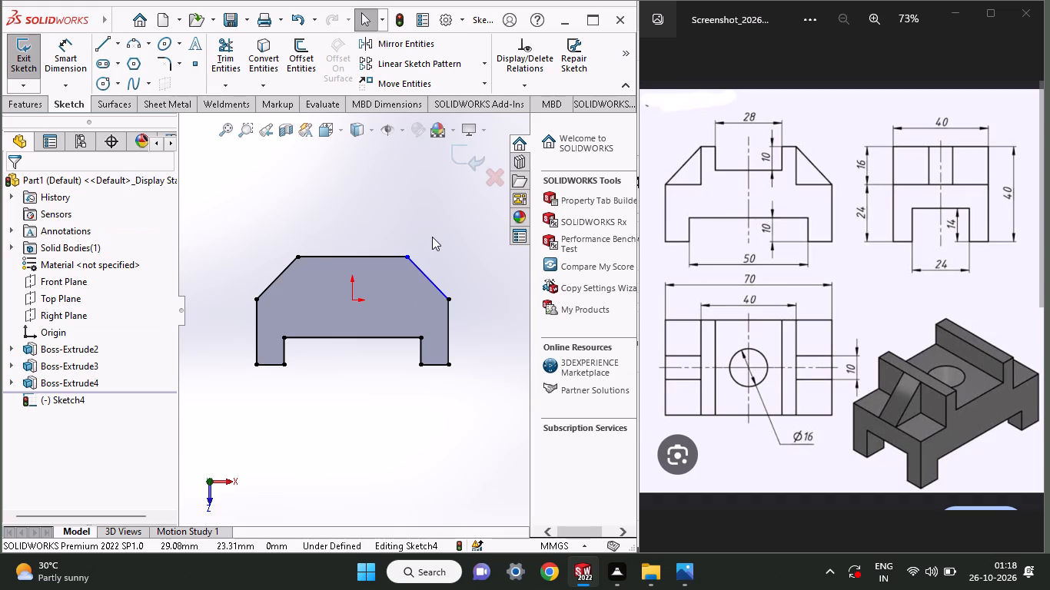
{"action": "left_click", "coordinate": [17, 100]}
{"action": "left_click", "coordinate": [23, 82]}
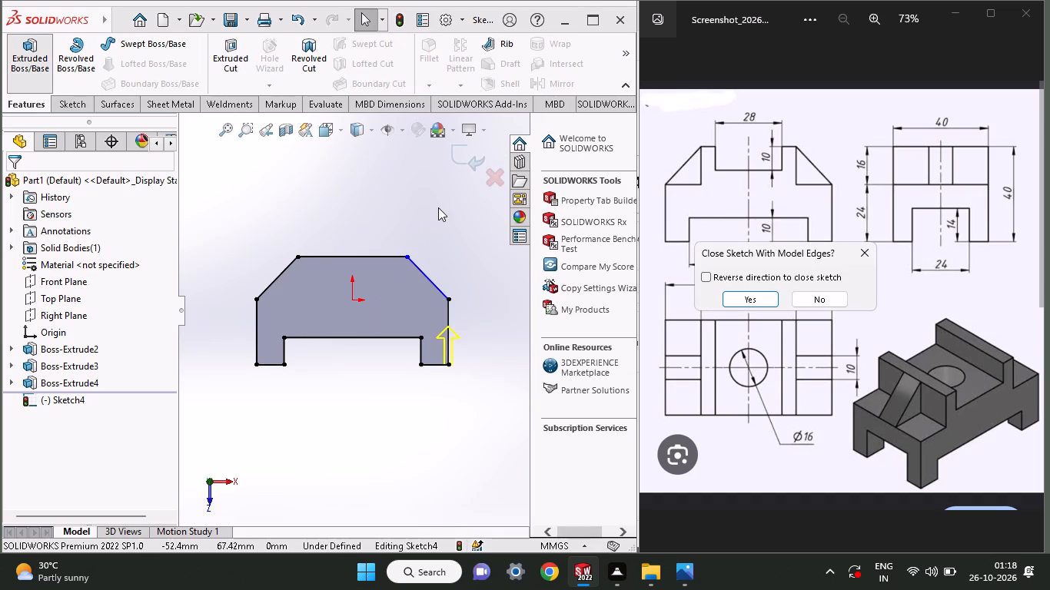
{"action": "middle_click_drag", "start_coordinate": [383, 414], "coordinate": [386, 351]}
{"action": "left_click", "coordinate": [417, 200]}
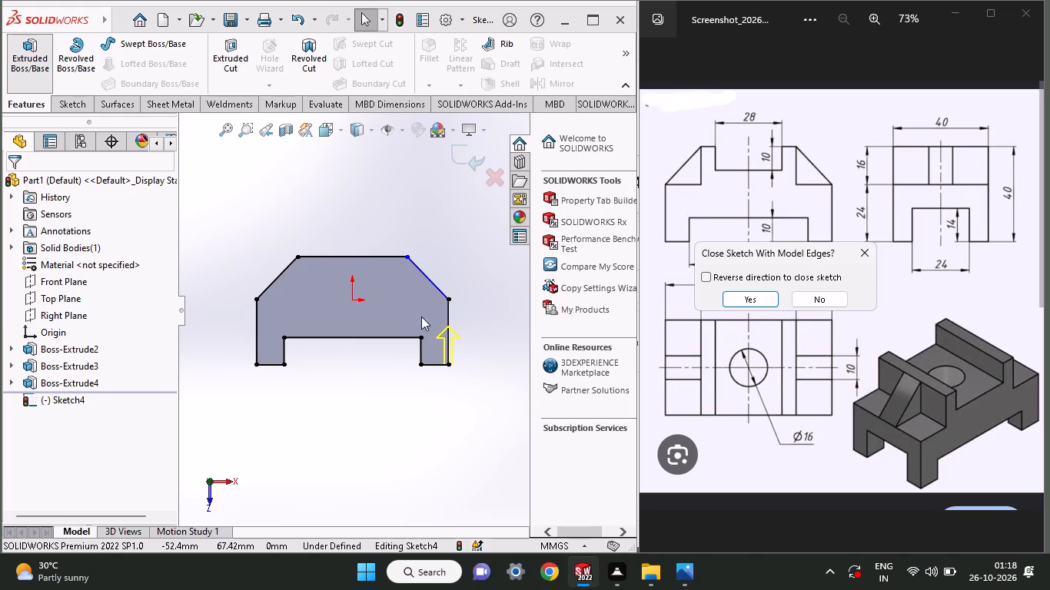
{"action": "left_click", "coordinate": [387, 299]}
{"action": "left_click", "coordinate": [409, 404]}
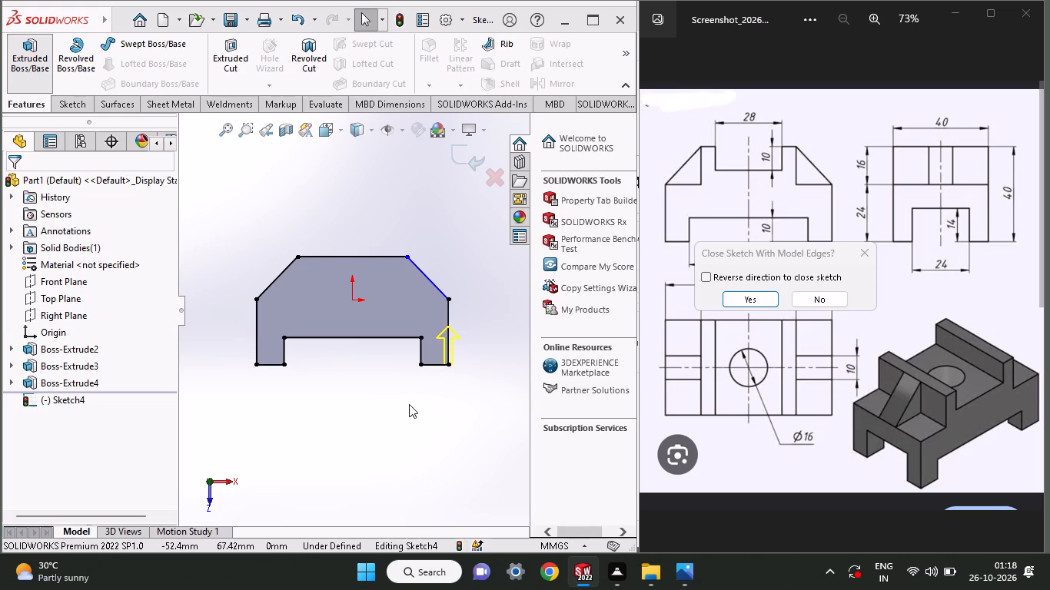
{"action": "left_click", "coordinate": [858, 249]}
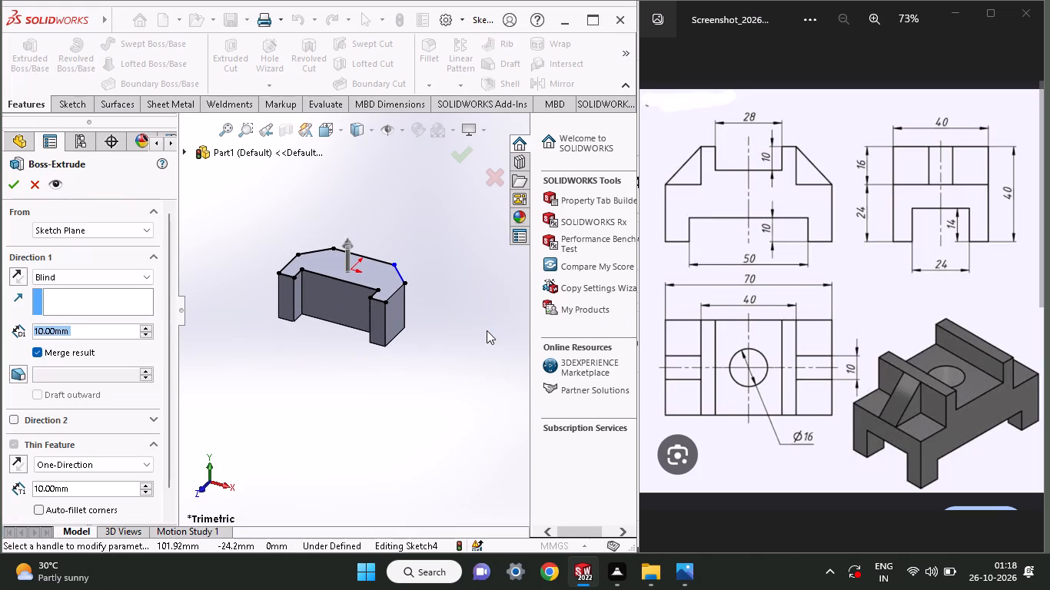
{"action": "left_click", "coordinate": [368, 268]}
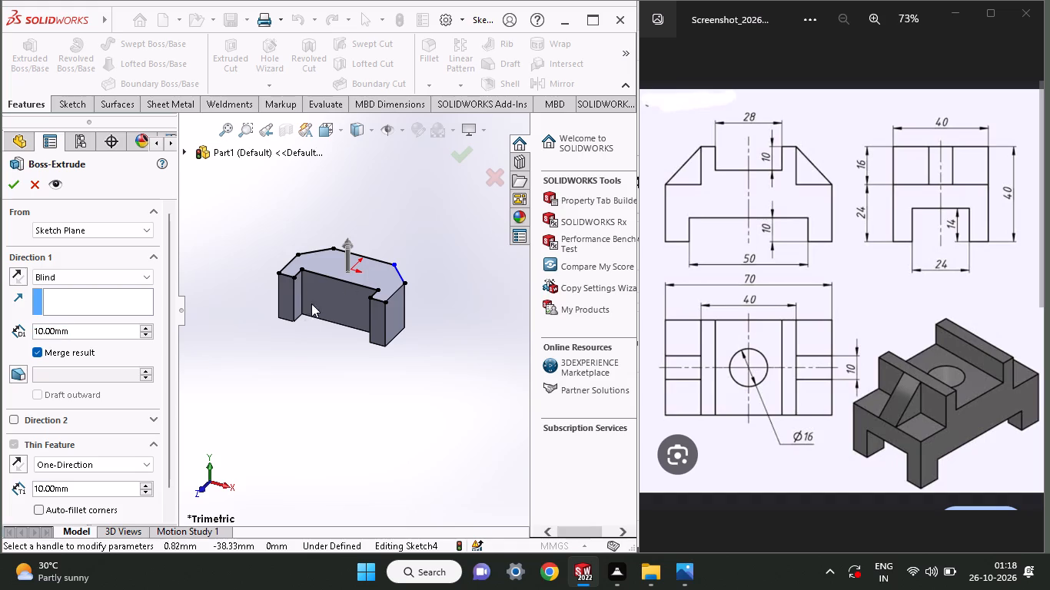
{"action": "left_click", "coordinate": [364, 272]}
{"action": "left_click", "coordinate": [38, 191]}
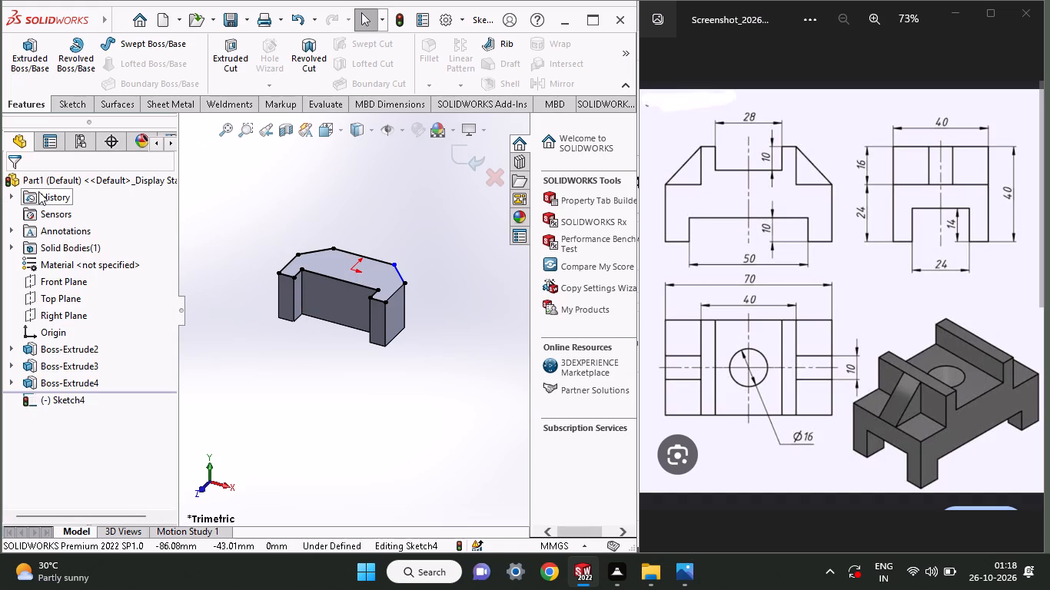
Extrude the traced profile as a 10 mm blind boss, closing the sketch with model edges and merging the result.
{"action": "left_click", "coordinate": [32, 55]}
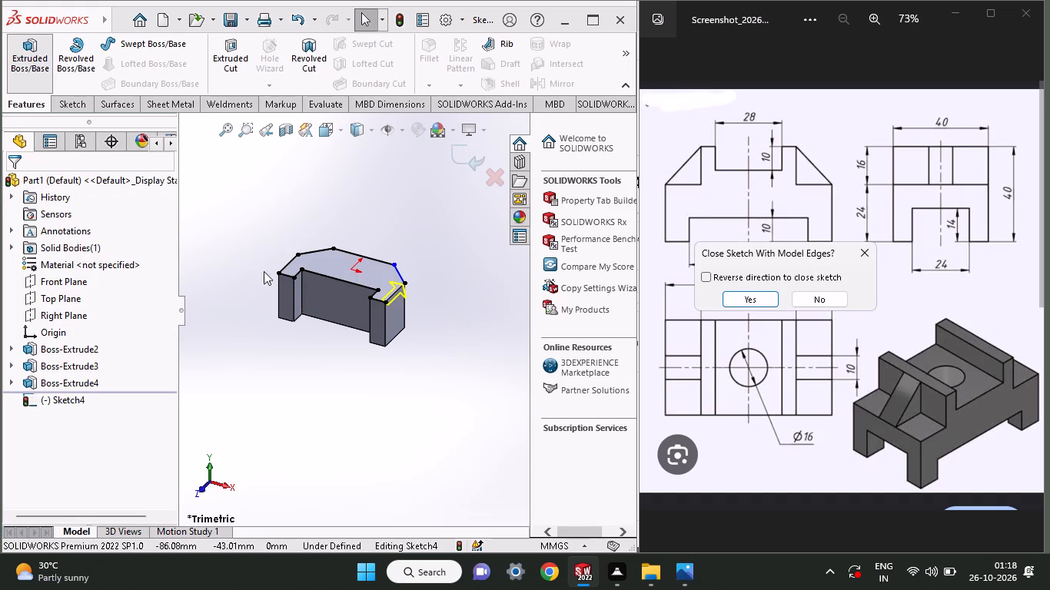
{"action": "left_click", "coordinate": [733, 303]}
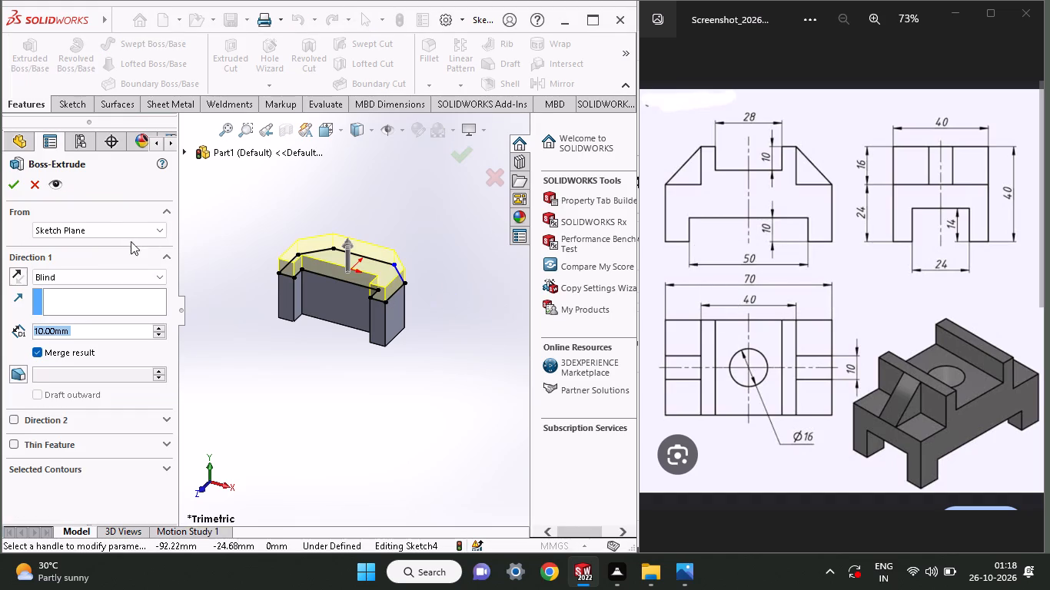
{"action": "left_click", "coordinate": [5, 182]}
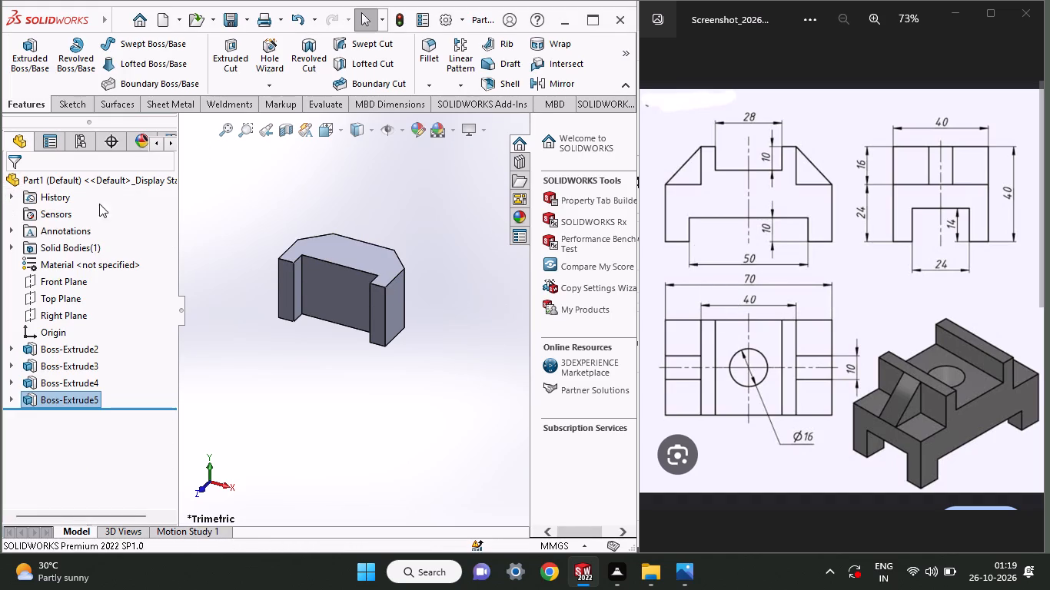
On the newest layer's outer face, sketch the outer outline: vertical sides about 24 mm, two sloped shoulders and a 40 mm top edge.
{"action": "left_click", "coordinate": [356, 254]}
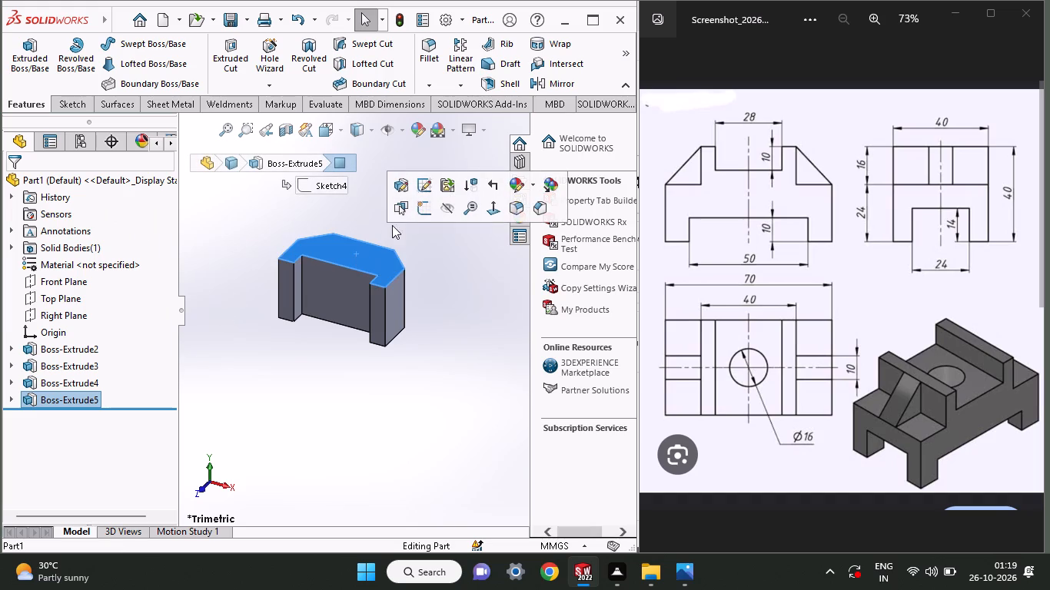
{"action": "left_click", "coordinate": [421, 211]}
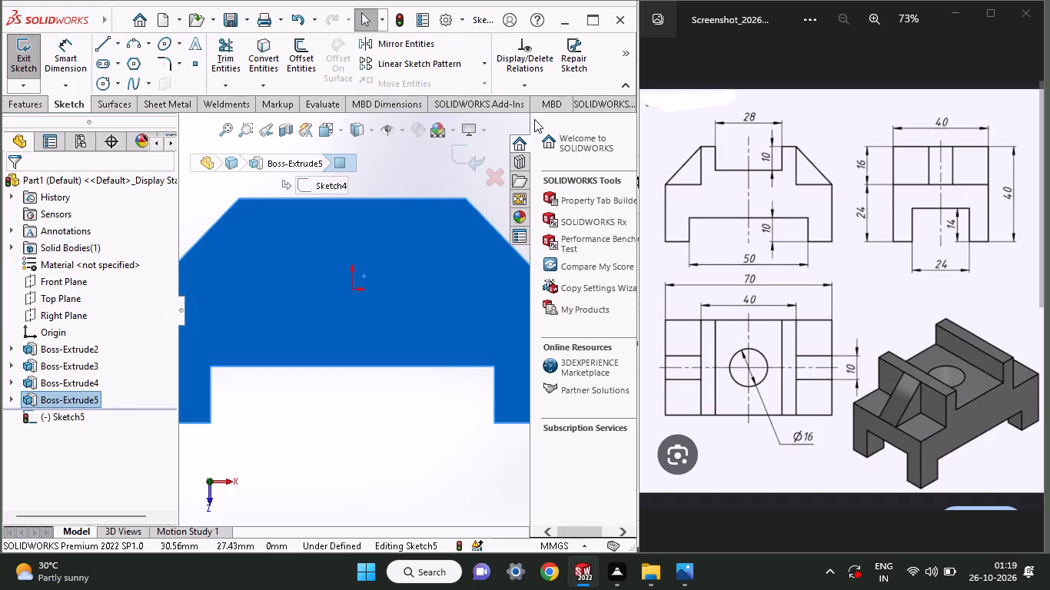
{"action": "scroll", "coordinate": [409, 204], "scroll_direction": "down", "scroll_amount": 1, "text": "ctrl"}
{"action": "scroll", "coordinate": [409, 204], "scroll_direction": "up", "scroll_amount": 2, "text": "ctrl"}
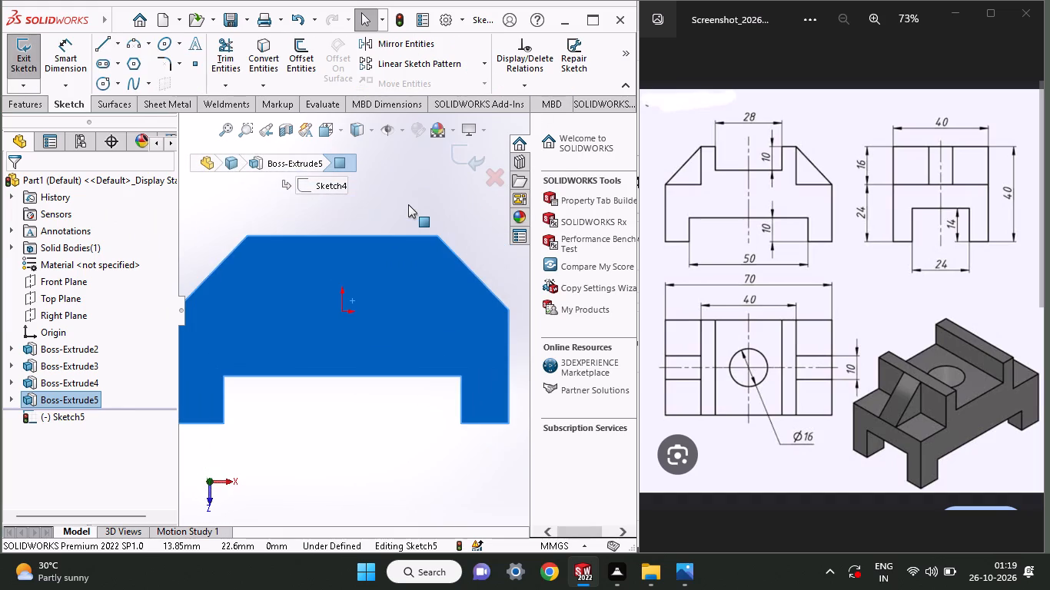
{"action": "scroll", "coordinate": [408, 204], "scroll_direction": "up", "scroll_amount": 2, "text": "ctrl"}
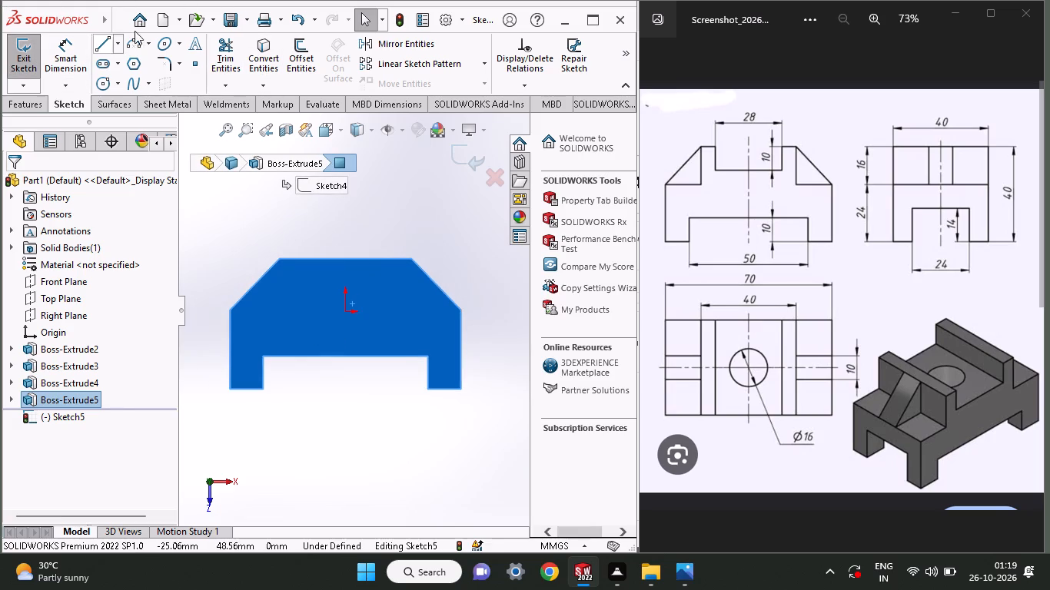
{"action": "left_click", "coordinate": [106, 47]}
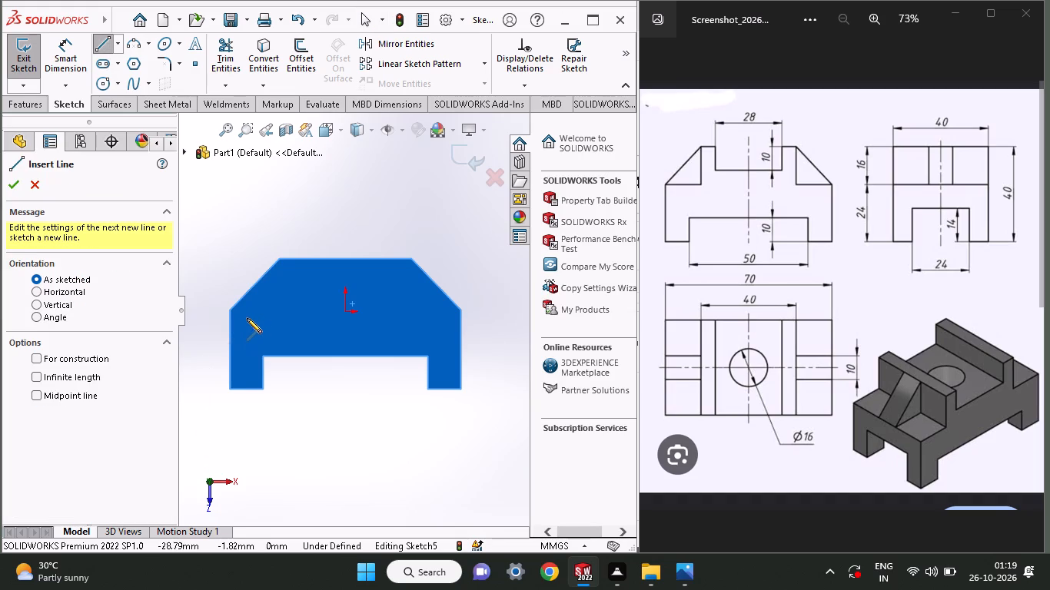
{"action": "left_click", "coordinate": [231, 390]}
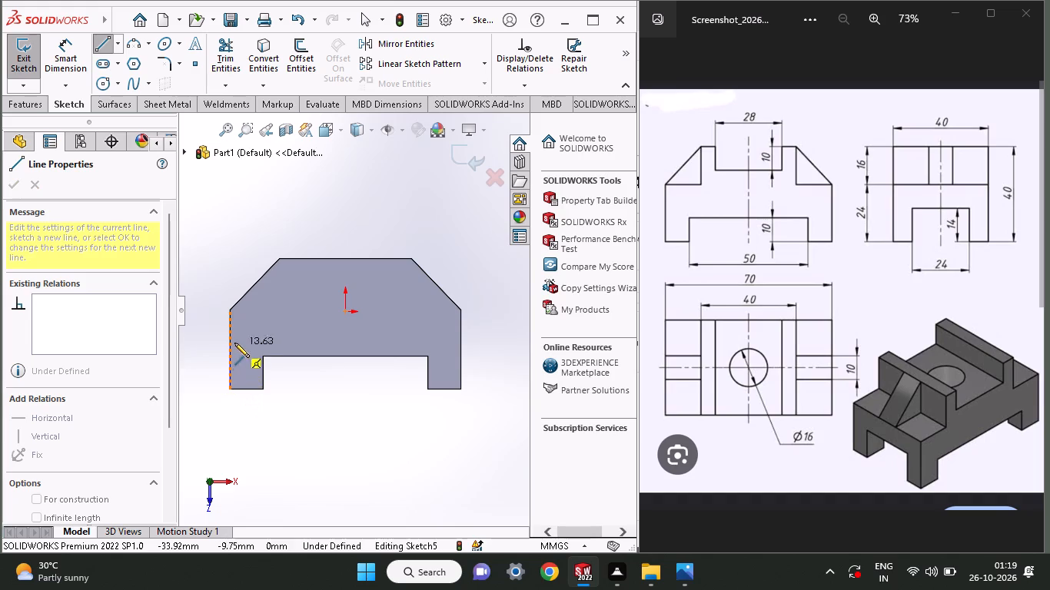
{"action": "left_click", "coordinate": [228, 312]}
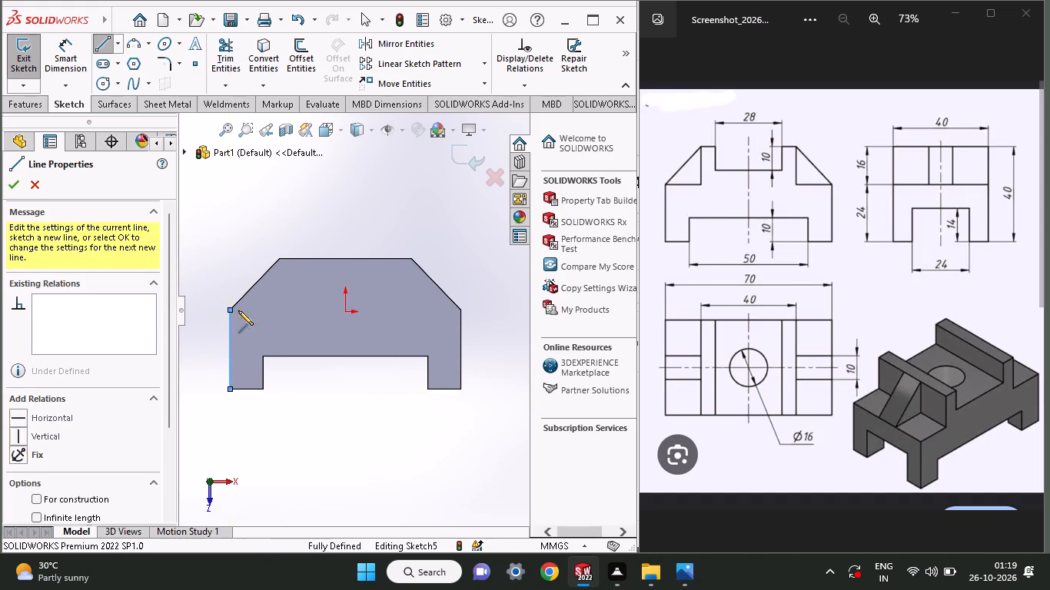
{"action": "left_click", "coordinate": [280, 258]}
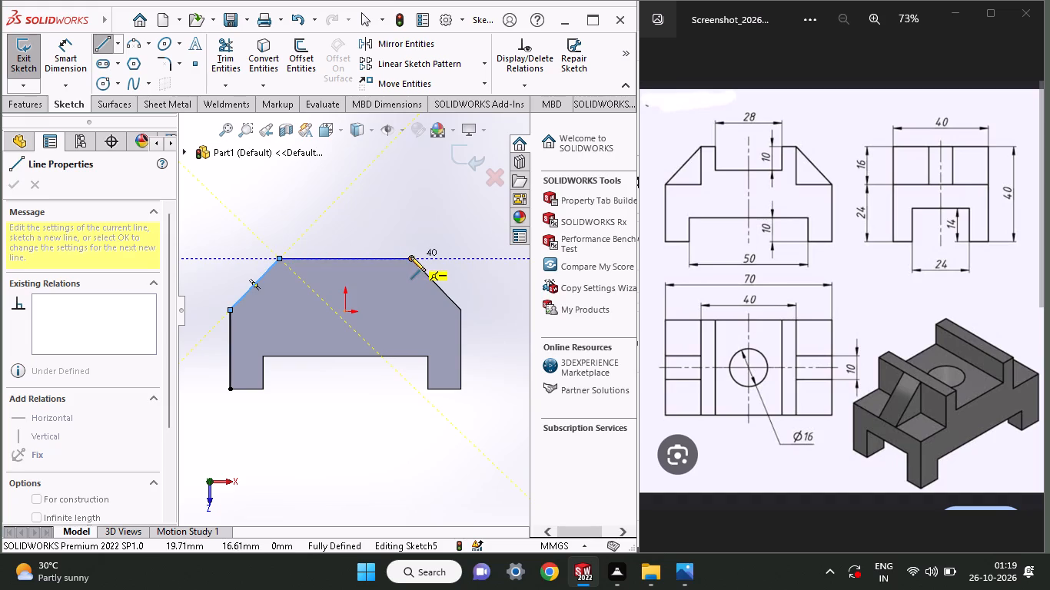
{"action": "left_click", "coordinate": [410, 257]}
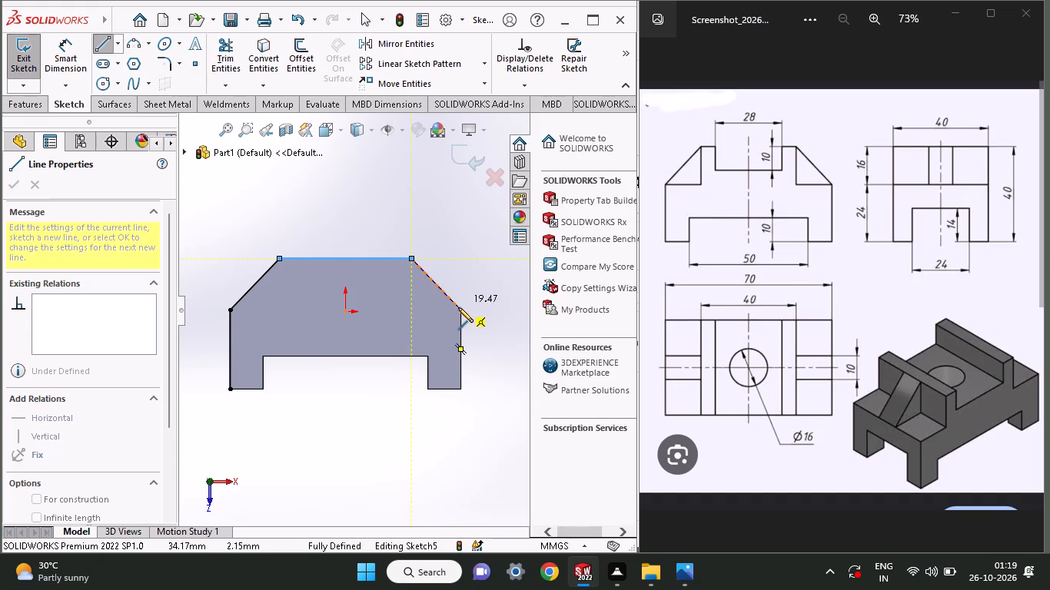
{"action": "left_click", "coordinate": [459, 309]}
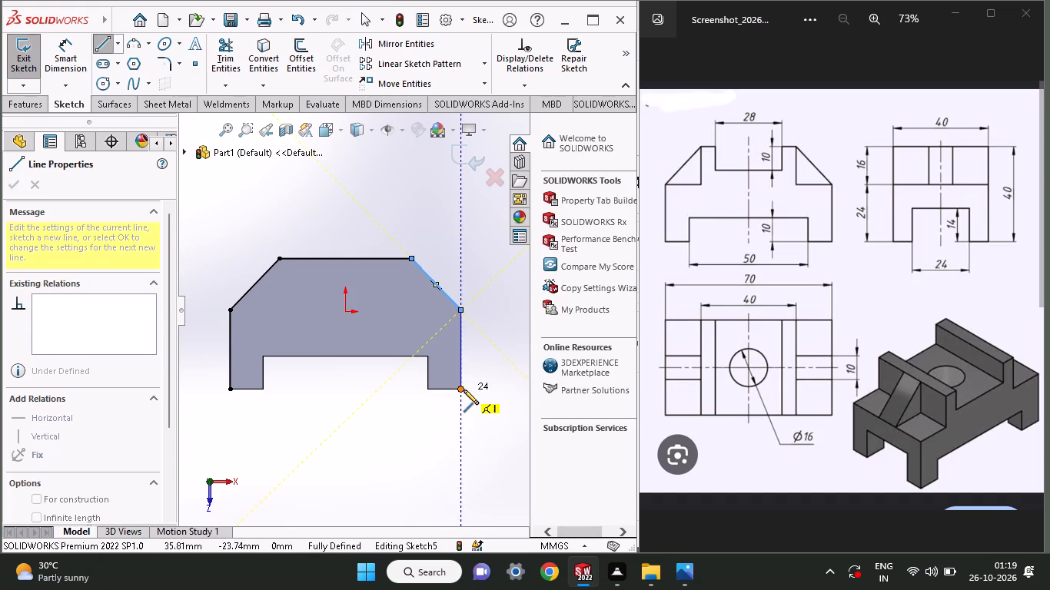
{"action": "left_click", "coordinate": [464, 389]}
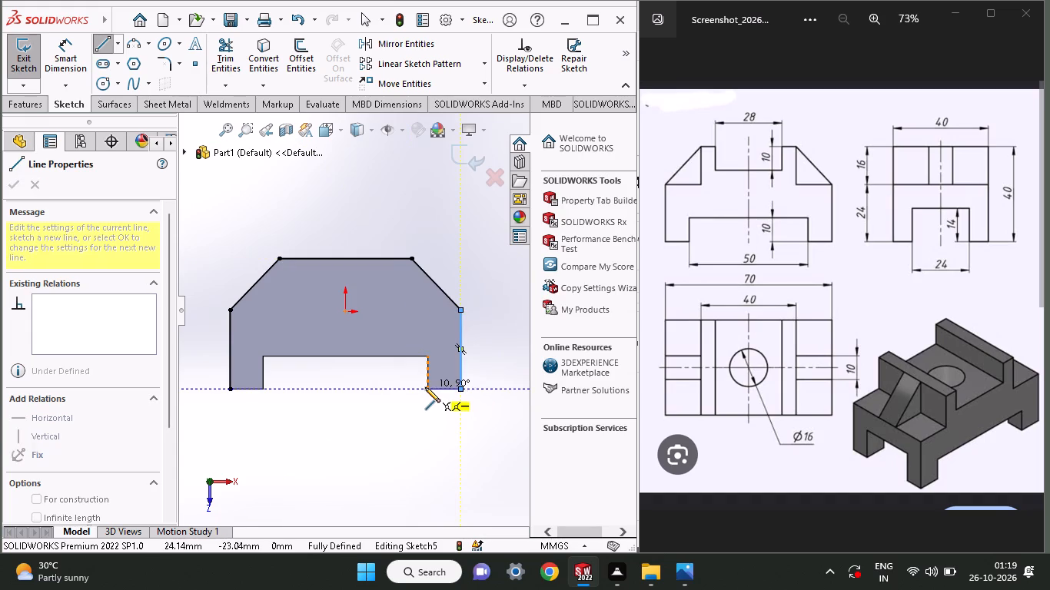
Close the outline along both feet, about 10 mm wide with 10 mm inner edges, and the 50 mm upper edge of the slot.
{"action": "left_click", "coordinate": [425, 387]}
{"action": "left_click", "coordinate": [428, 356]}
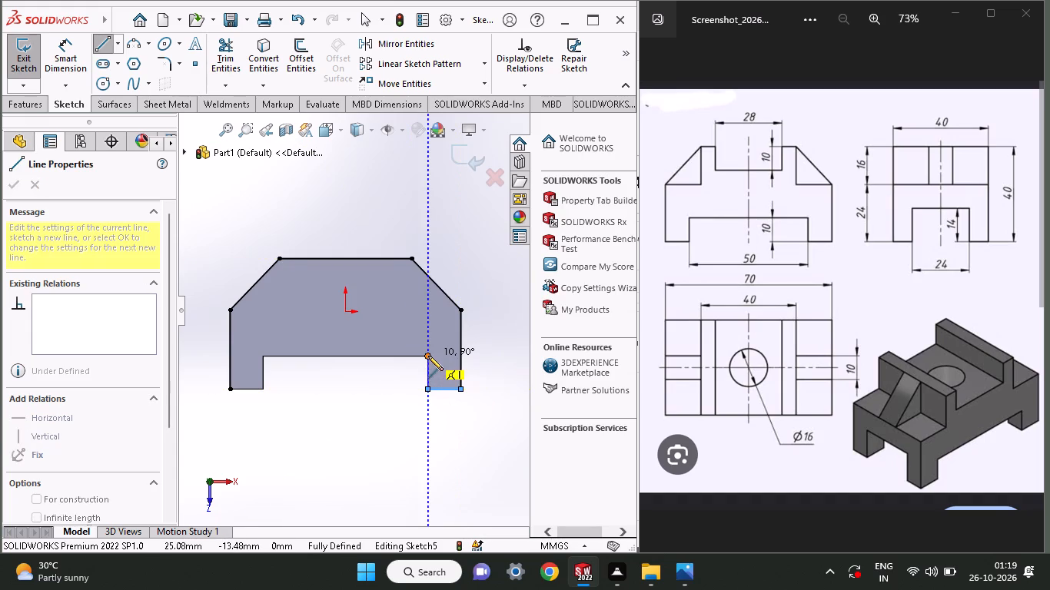
{"action": "left_click", "coordinate": [259, 354]}
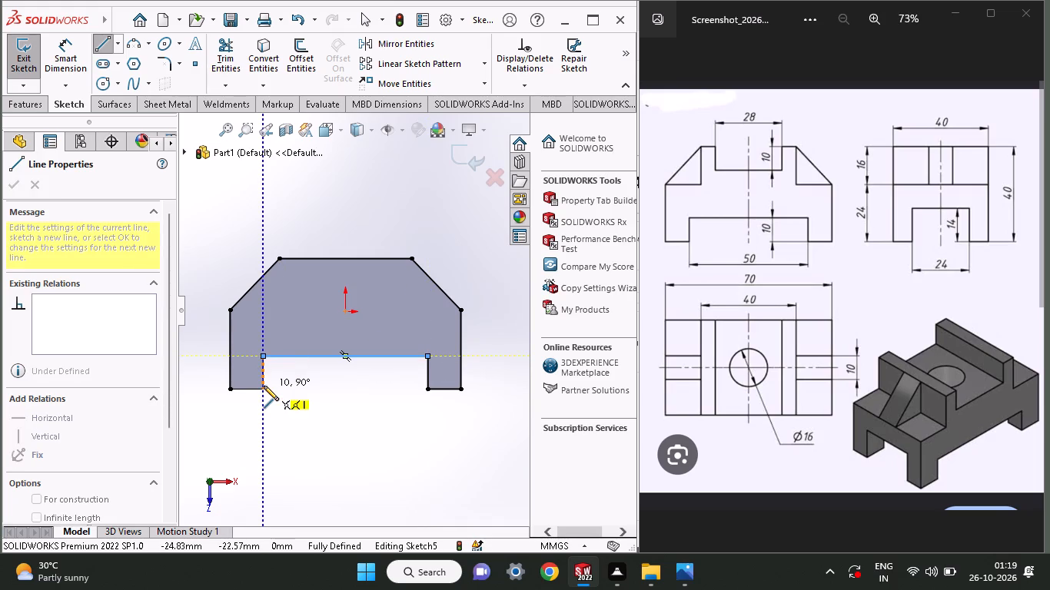
{"action": "left_click", "coordinate": [264, 389]}
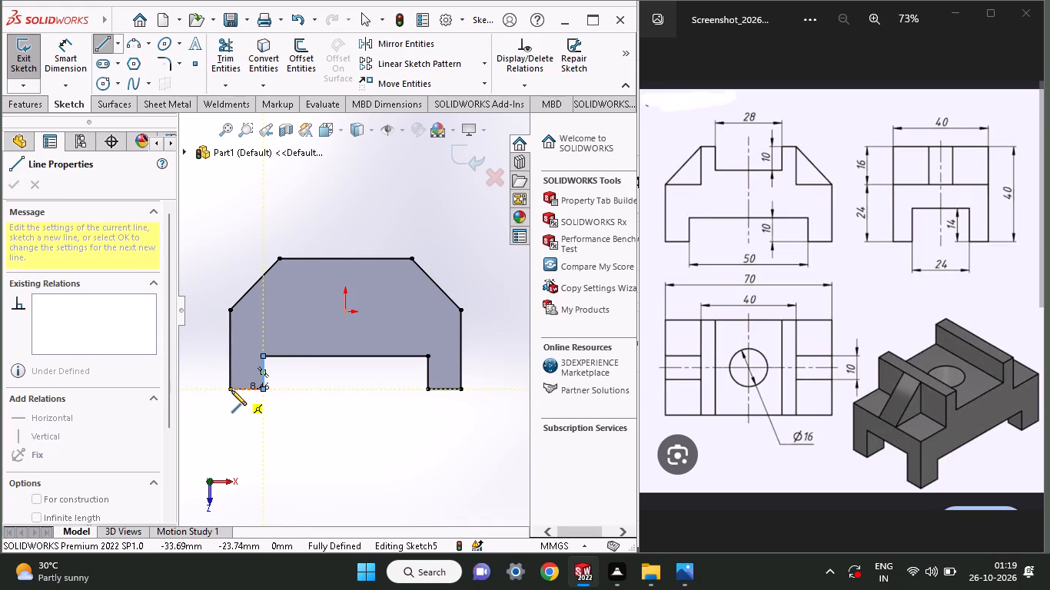
{"action": "left_click", "coordinate": [231, 390]}
{"action": "right_click", "coordinate": [251, 419]}
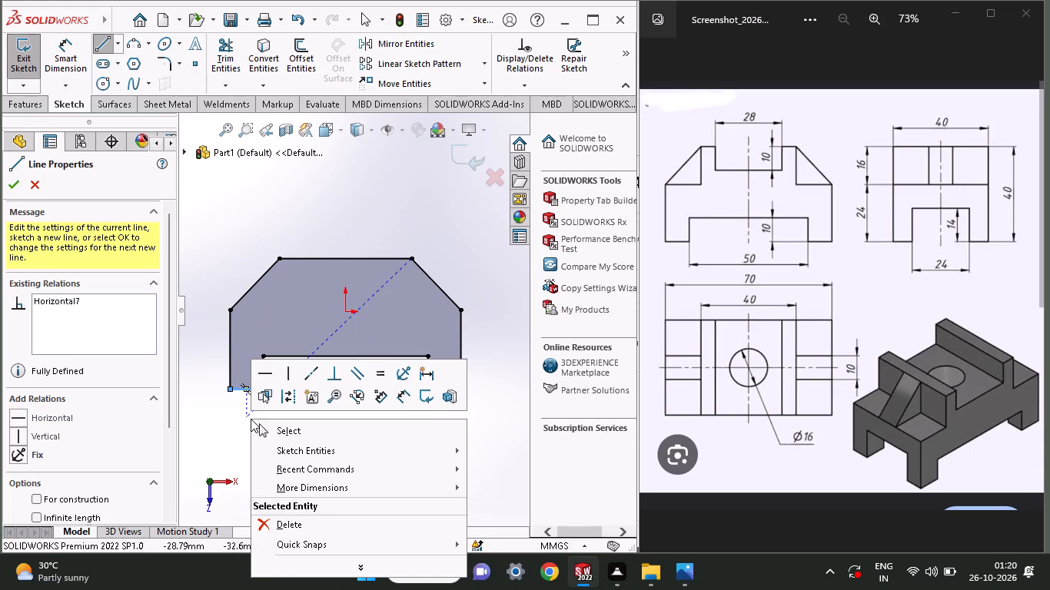
{"action": "left_click", "coordinate": [262, 426]}
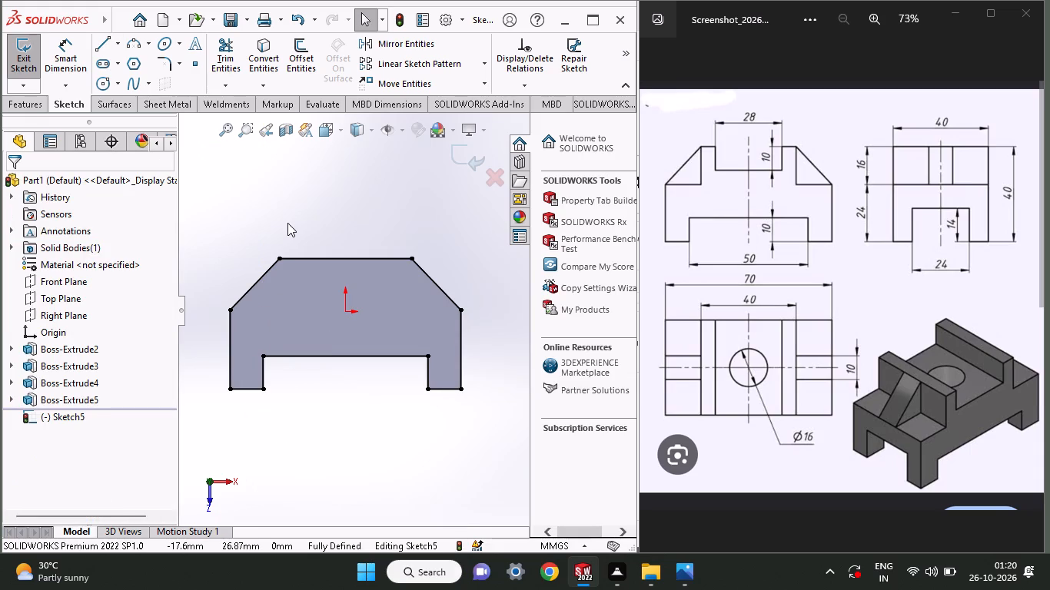
Extrude the closed profile as a 10 mm blind boss, merging the result.
{"action": "left_click", "coordinate": [22, 97]}
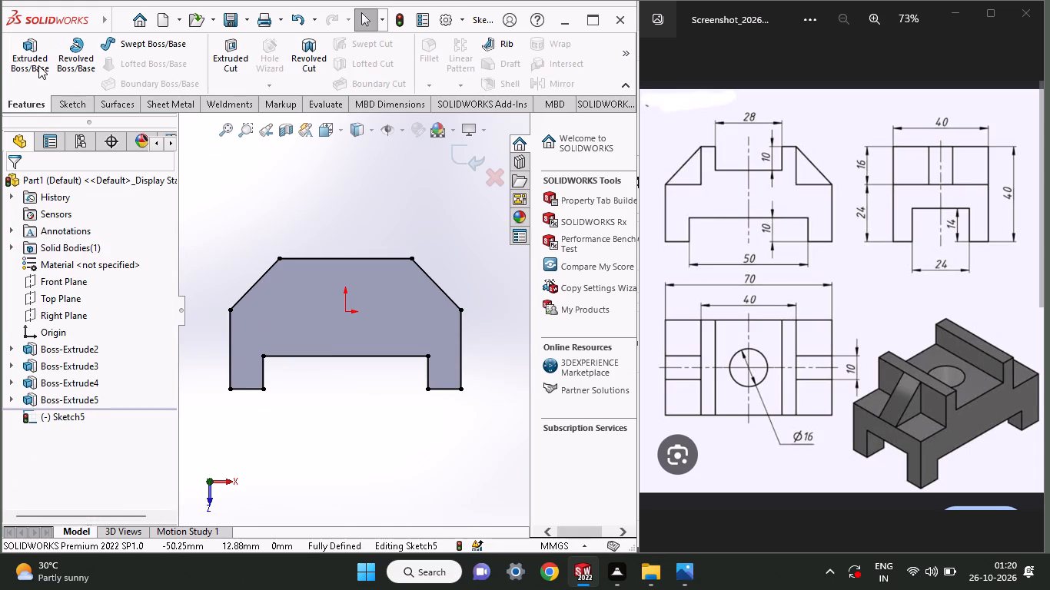
{"action": "left_click", "coordinate": [38, 65]}
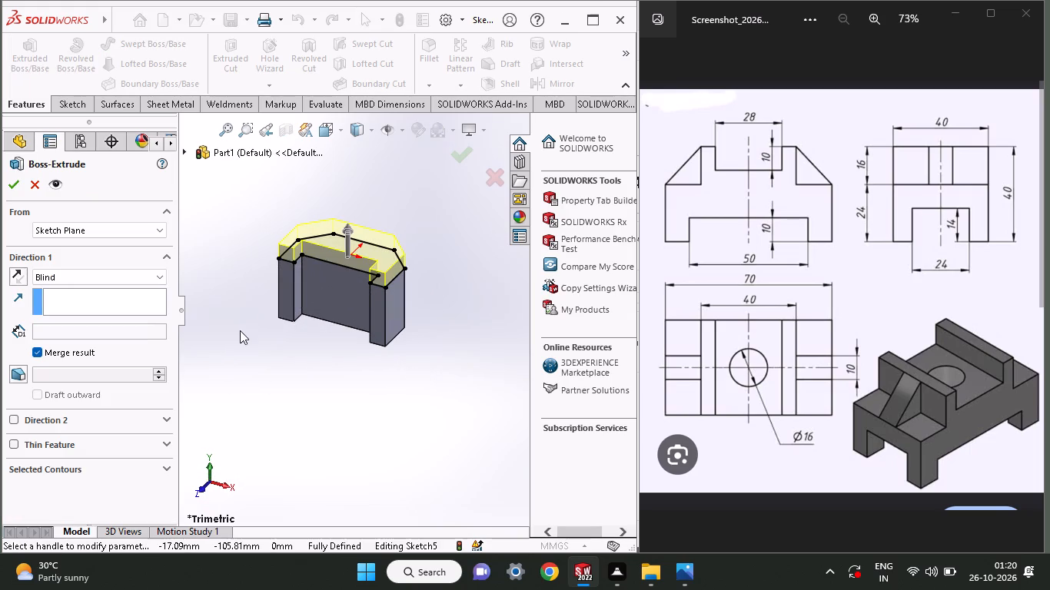
{"action": "left_click", "coordinate": [12, 186]}
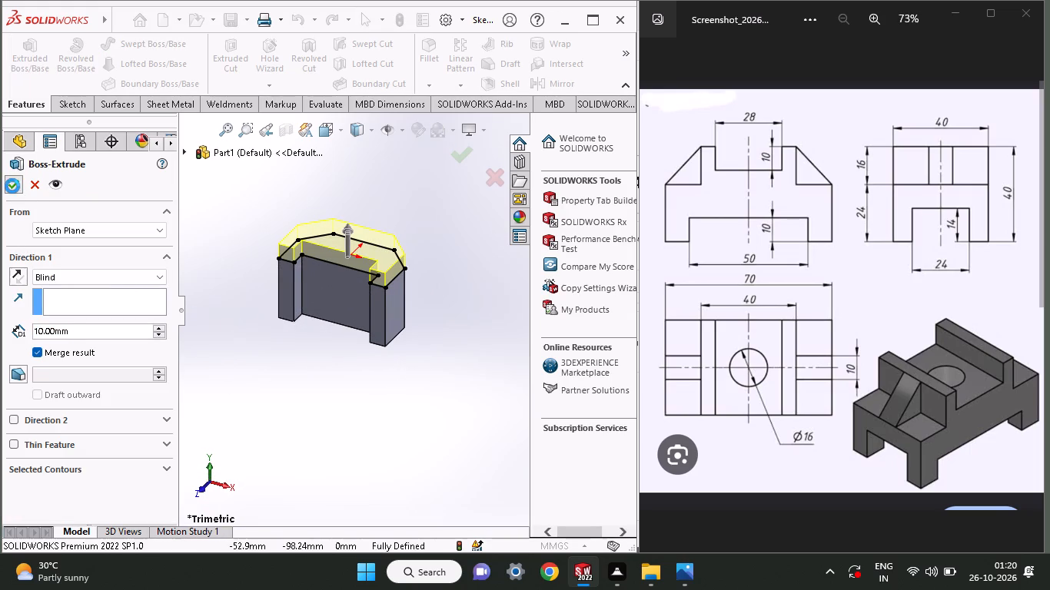
Examine the stacked block from several angles, including its end profile, sloped sides and slot.
{"action": "middle_click_drag", "start_coordinate": [303, 320], "coordinate": [280, 435]}
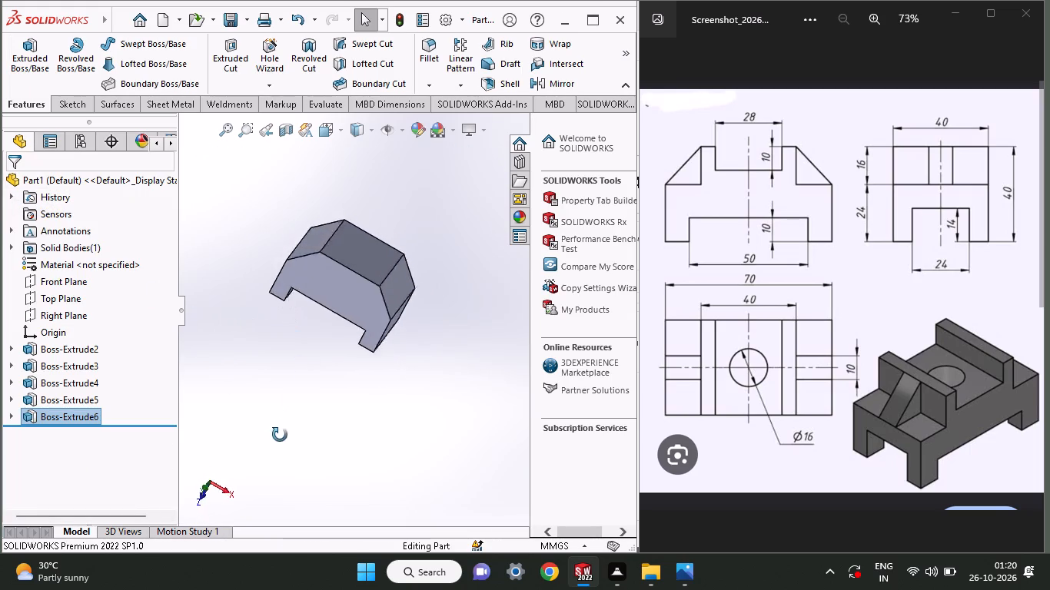
{"action": "middle_click_drag", "start_coordinate": [280, 435], "coordinate": [292, 389]}
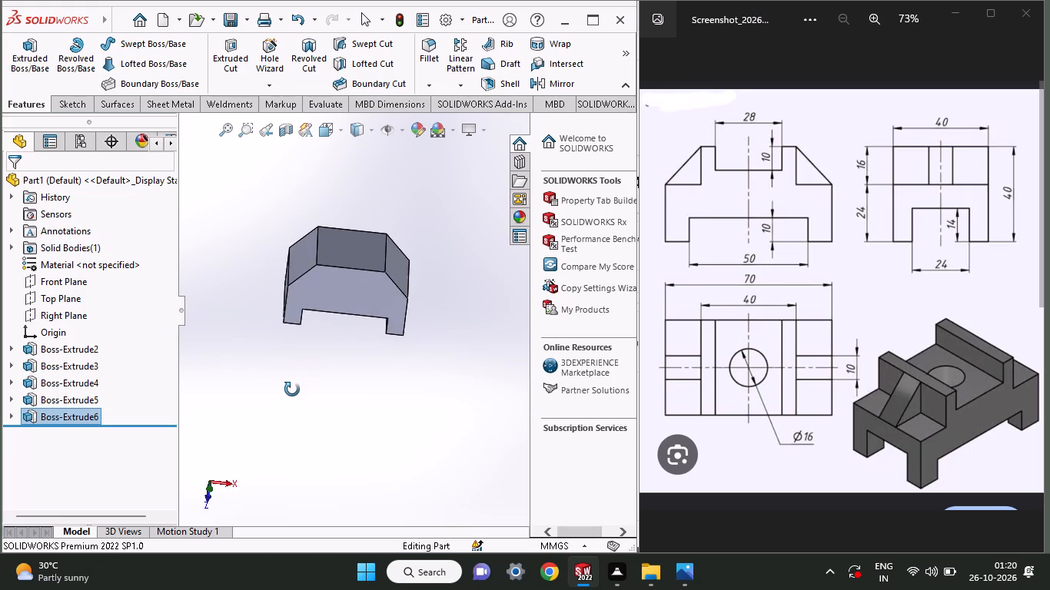
{"action": "middle_click_drag", "start_coordinate": [292, 389], "coordinate": [198, 426]}
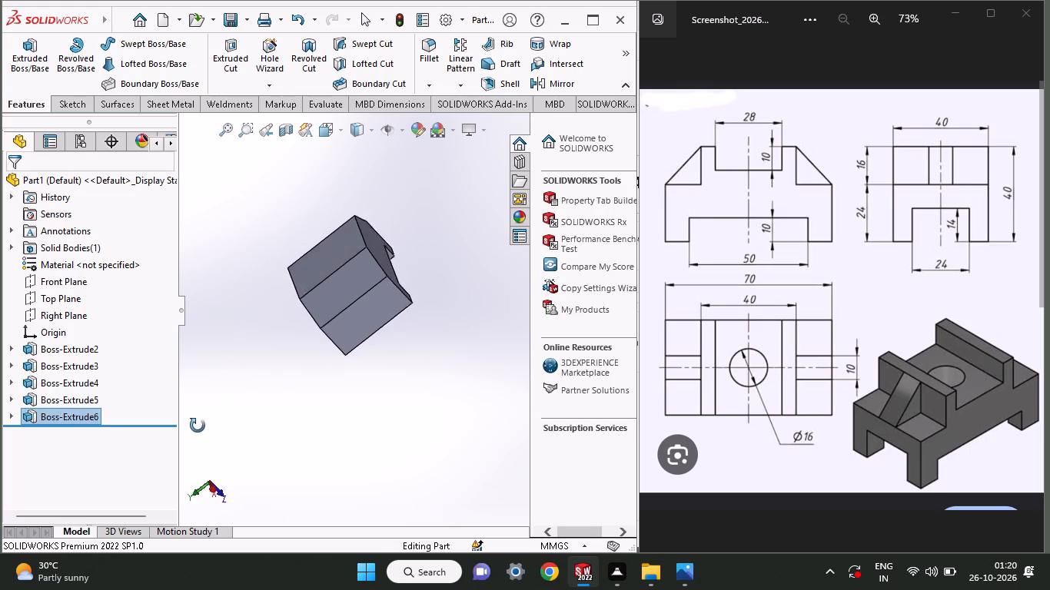
{"action": "middle_click_drag", "start_coordinate": [198, 426], "coordinate": [234, 413]}
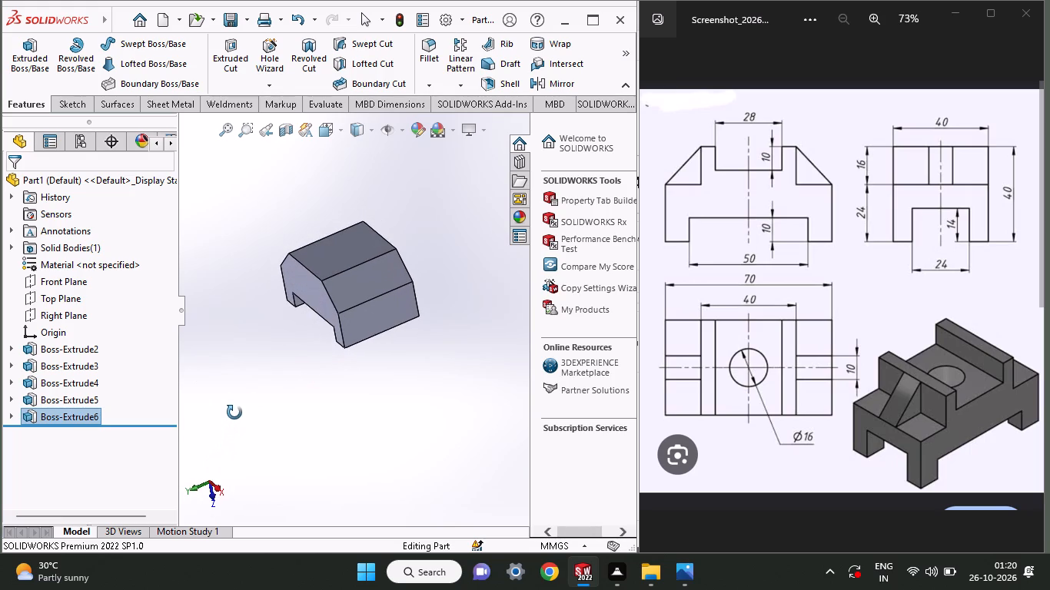
{"action": "middle_click_drag", "start_coordinate": [234, 413], "coordinate": [245, 375]}
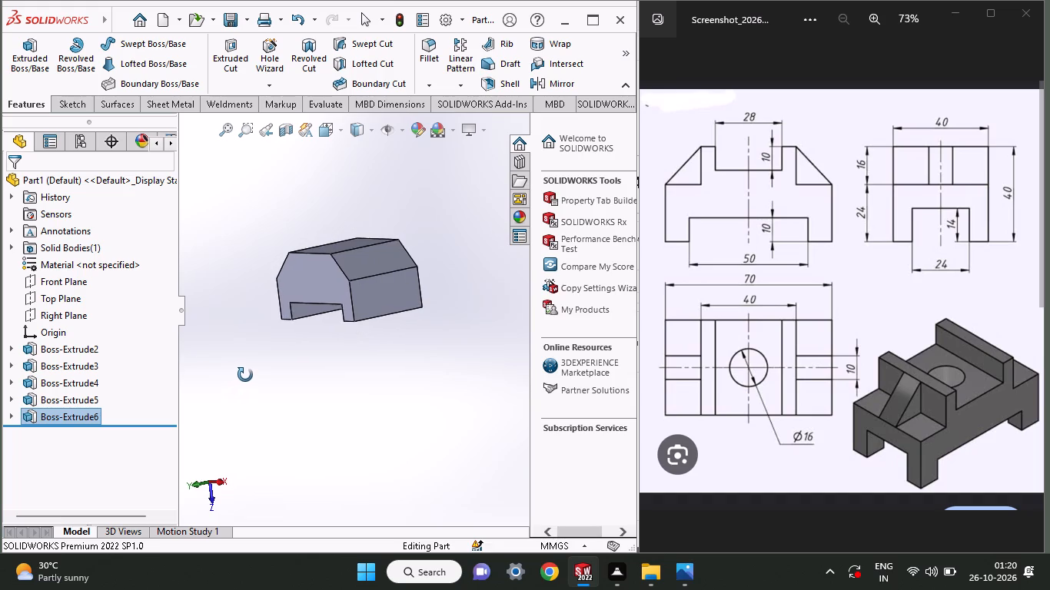
{"action": "middle_click_drag", "start_coordinate": [245, 375], "coordinate": [280, 369]}
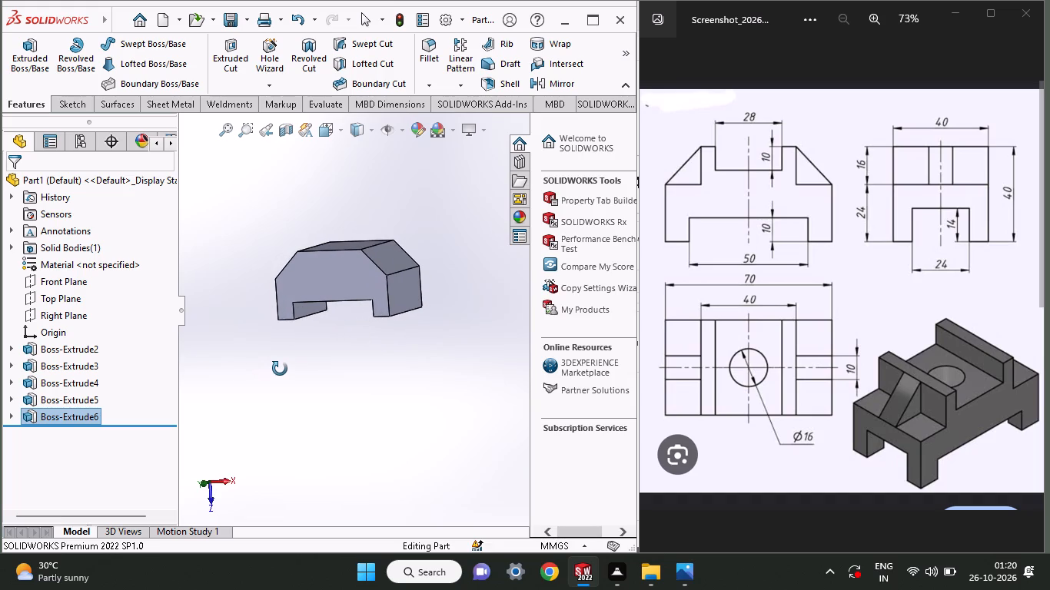
{"action": "middle_click_drag", "start_coordinate": [280, 369], "coordinate": [234, 376]}
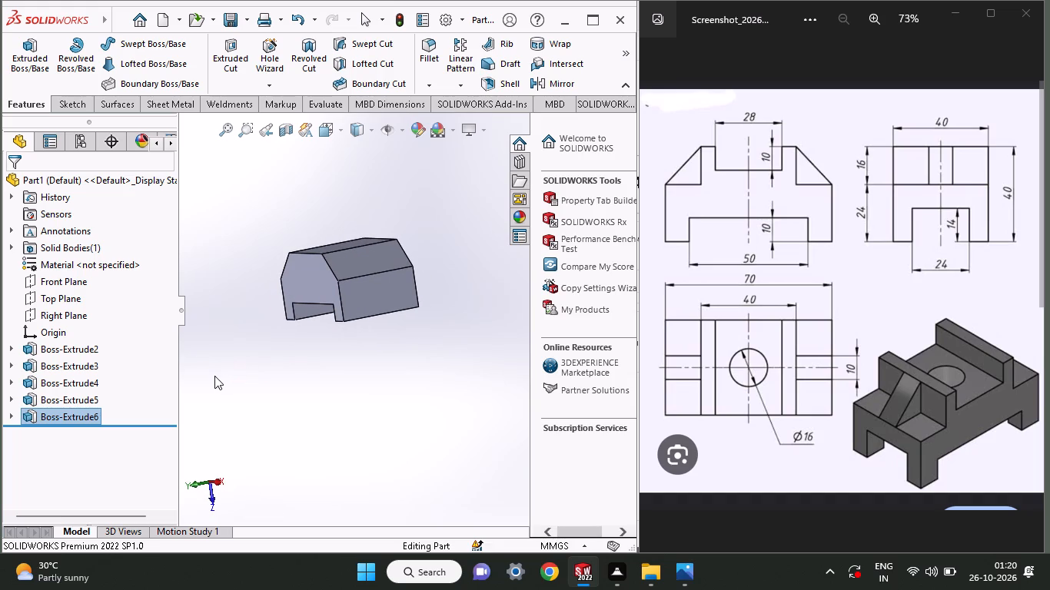
{"action": "middle_click_drag", "start_coordinate": [341, 339], "coordinate": [298, 346]}
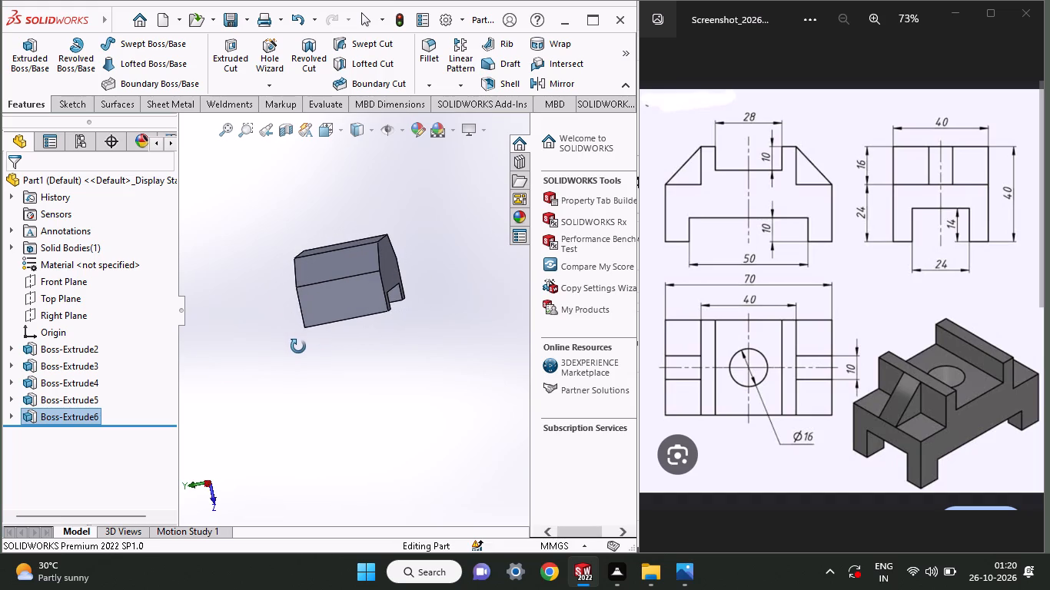
{"action": "middle_click_drag", "start_coordinate": [298, 346], "coordinate": [356, 339]}
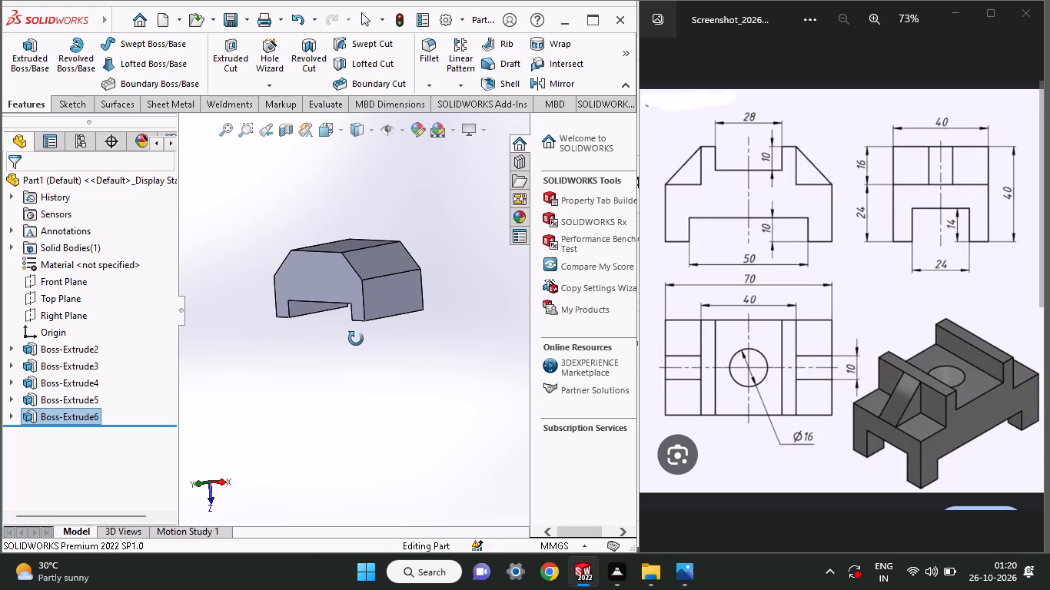
{"action": "middle_click_drag", "start_coordinate": [356, 339], "coordinate": [301, 339]}
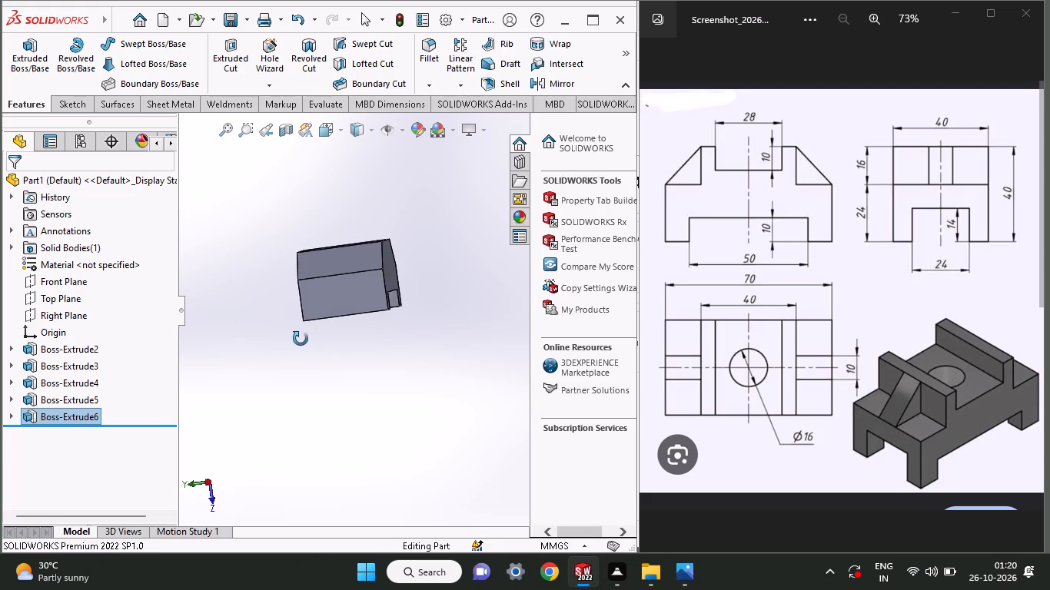
{"action": "middle_click_drag", "start_coordinate": [301, 339], "coordinate": [331, 333]}
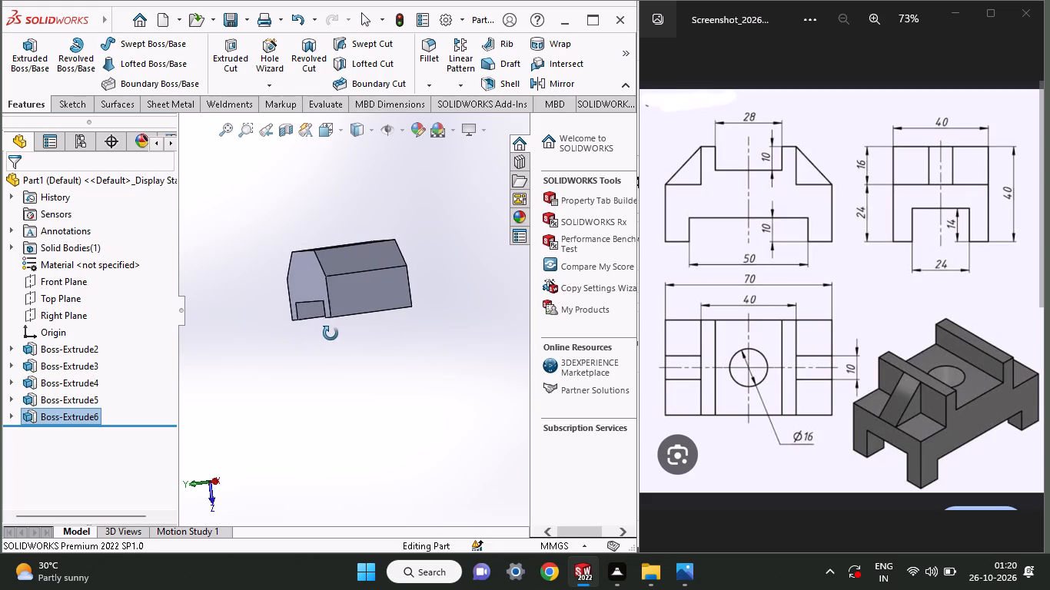
{"action": "middle_click_drag", "start_coordinate": [331, 333], "coordinate": [390, 327]}
{"action": "middle_click_drag", "start_coordinate": [380, 328], "coordinate": [378, 329]}
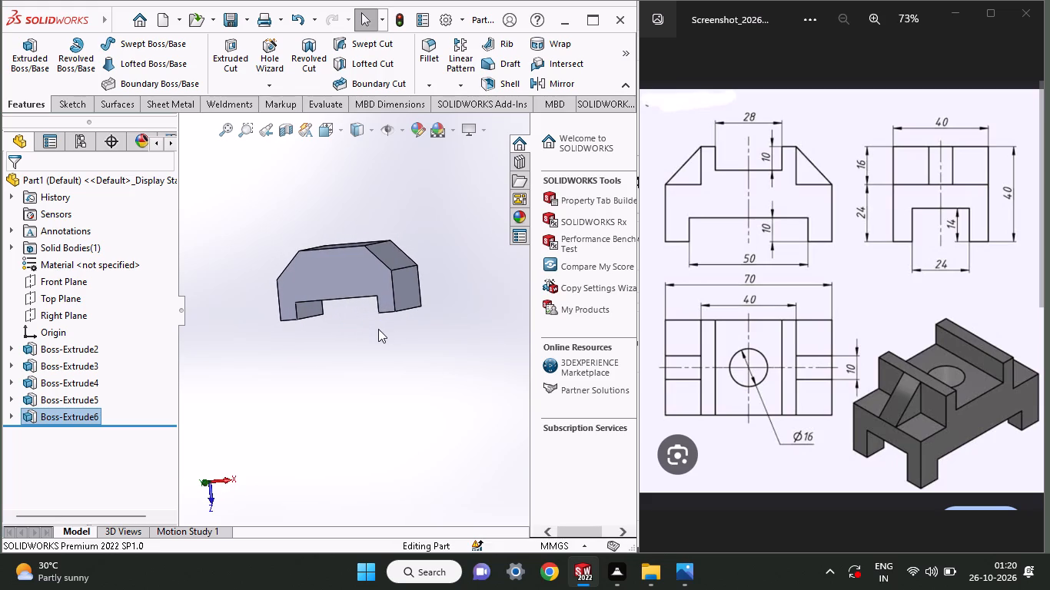
{"action": "middle_click_drag", "start_coordinate": [378, 329], "coordinate": [413, 322]}
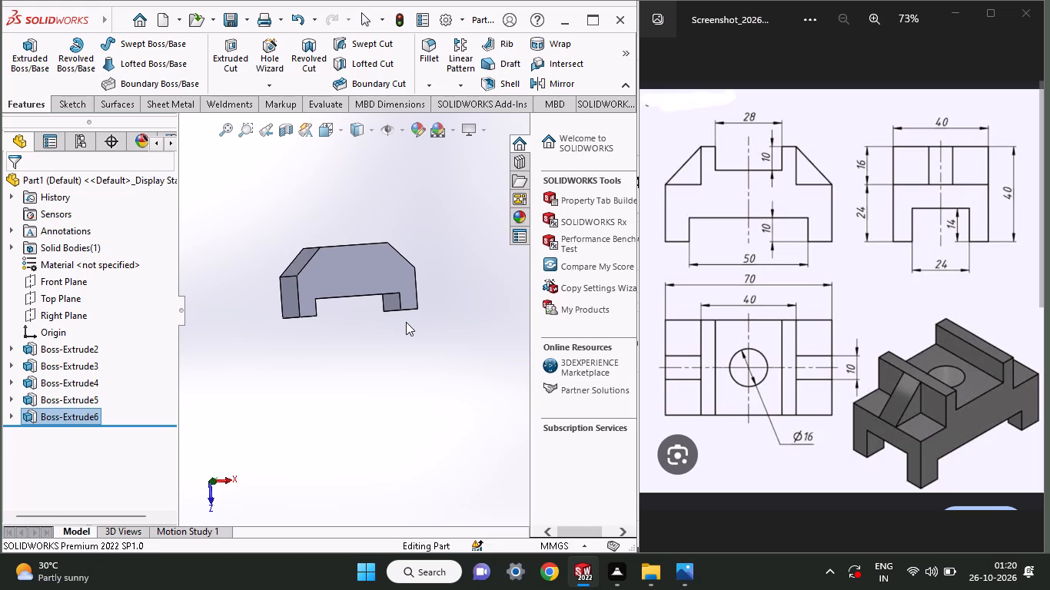
Start a sketch on the newest layer's outer face and trace its outer outline: vertical sides about 24 mm, sloped shoulders and 40 mm top edge.
{"action": "left_click", "coordinate": [367, 263]}
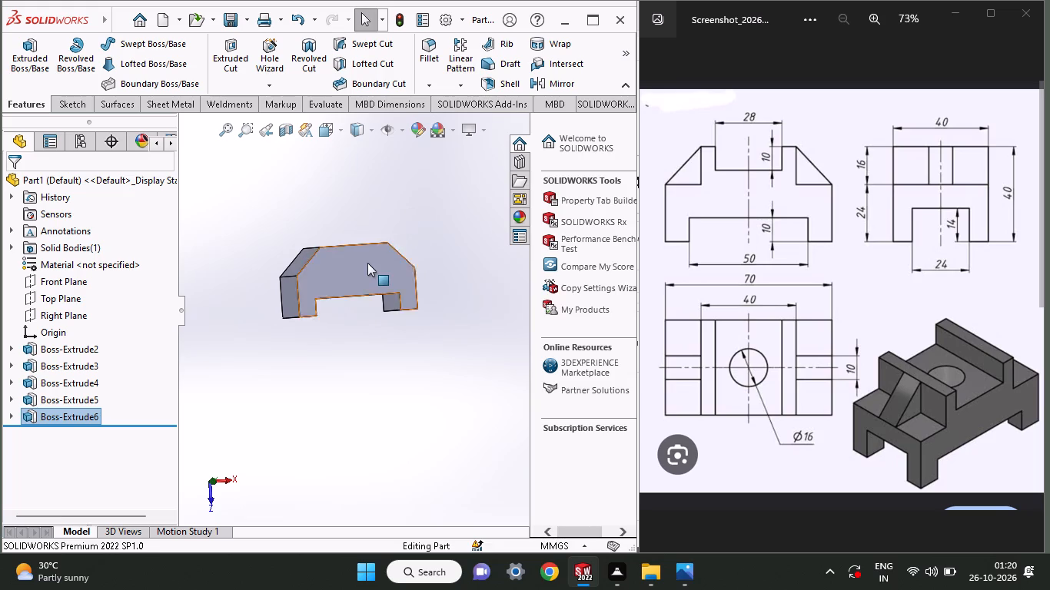
{"action": "left_click", "coordinate": [433, 224]}
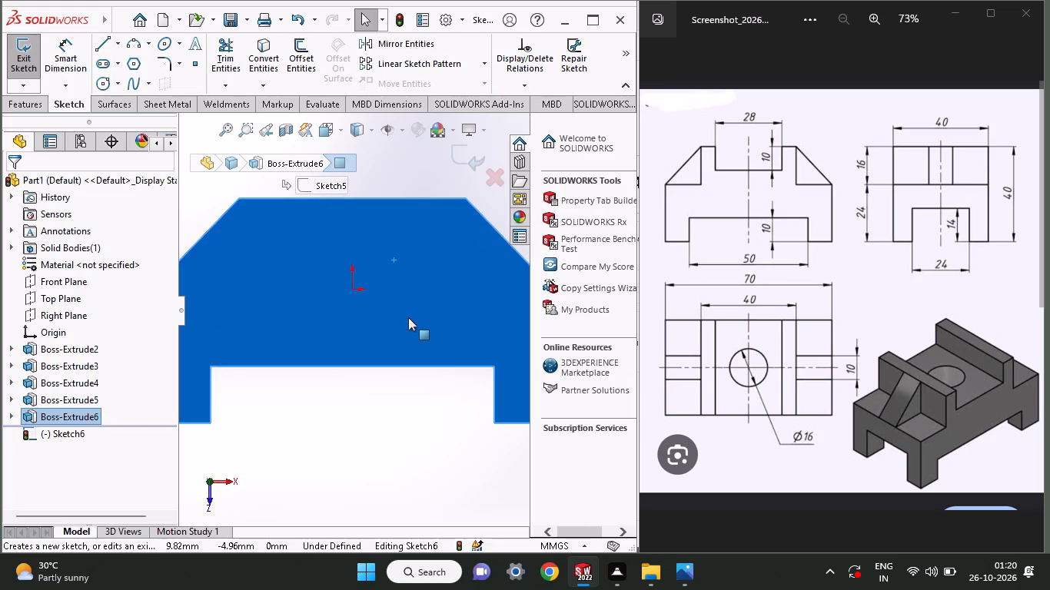
{"action": "scroll", "coordinate": [415, 309], "scroll_direction": "up", "scroll_amount": 2, "text": "ctrl"}
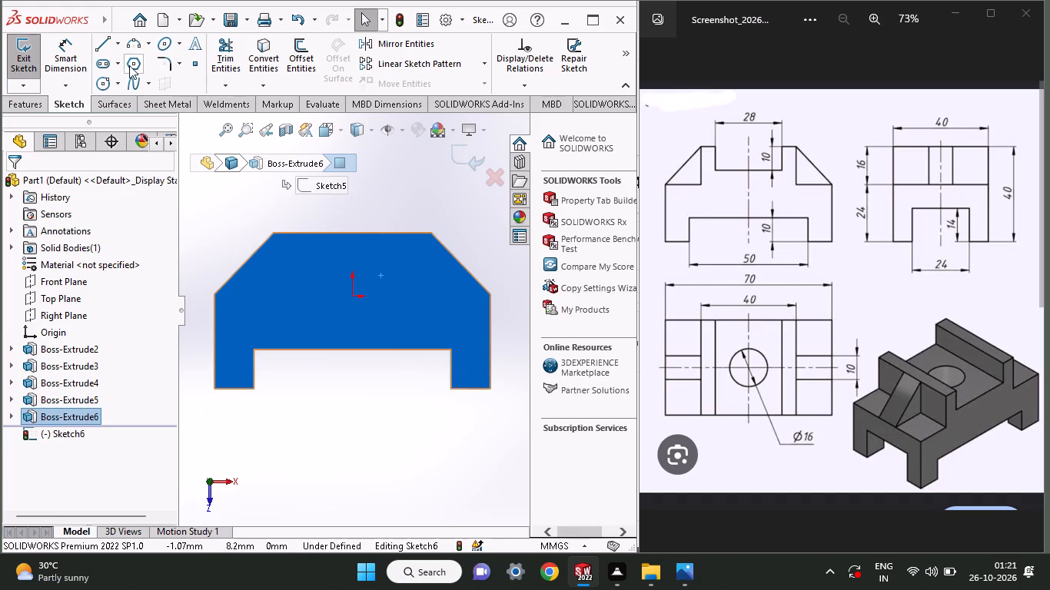
{"action": "left_click", "coordinate": [98, 48]}
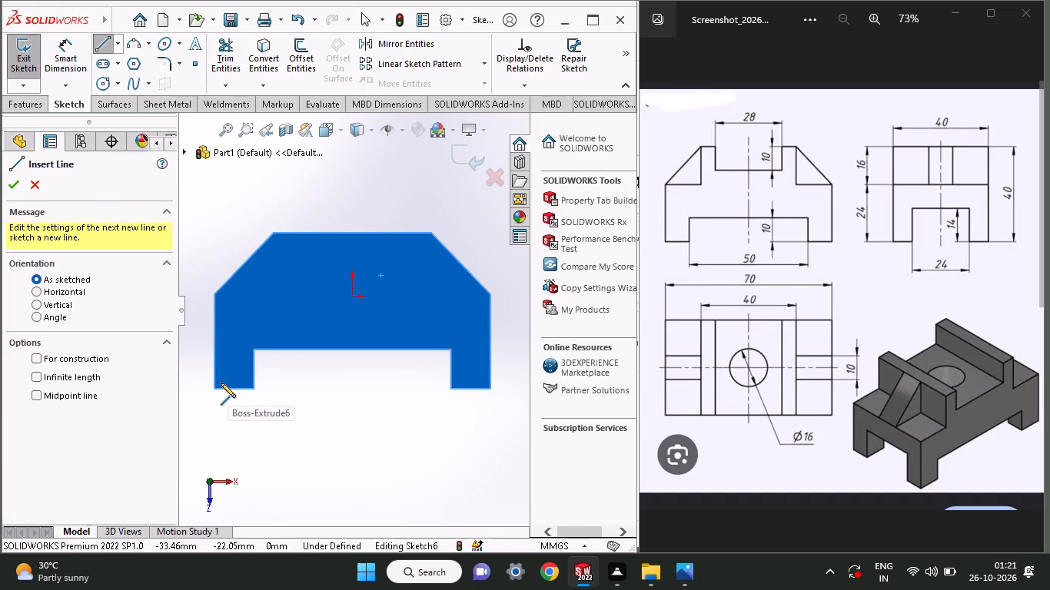
{"action": "left_click", "coordinate": [216, 387]}
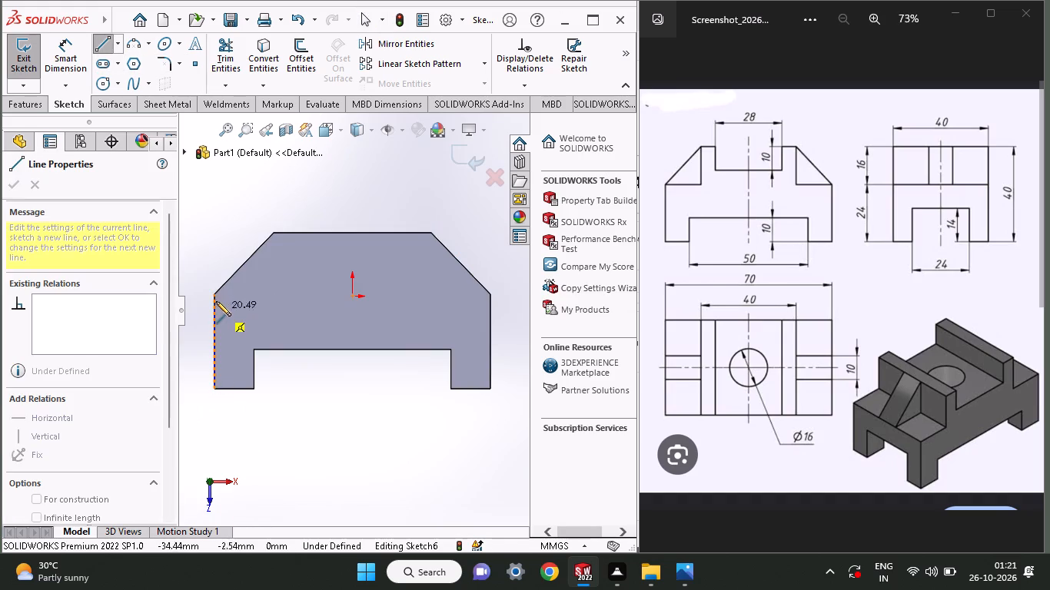
{"action": "left_click", "coordinate": [212, 290]}
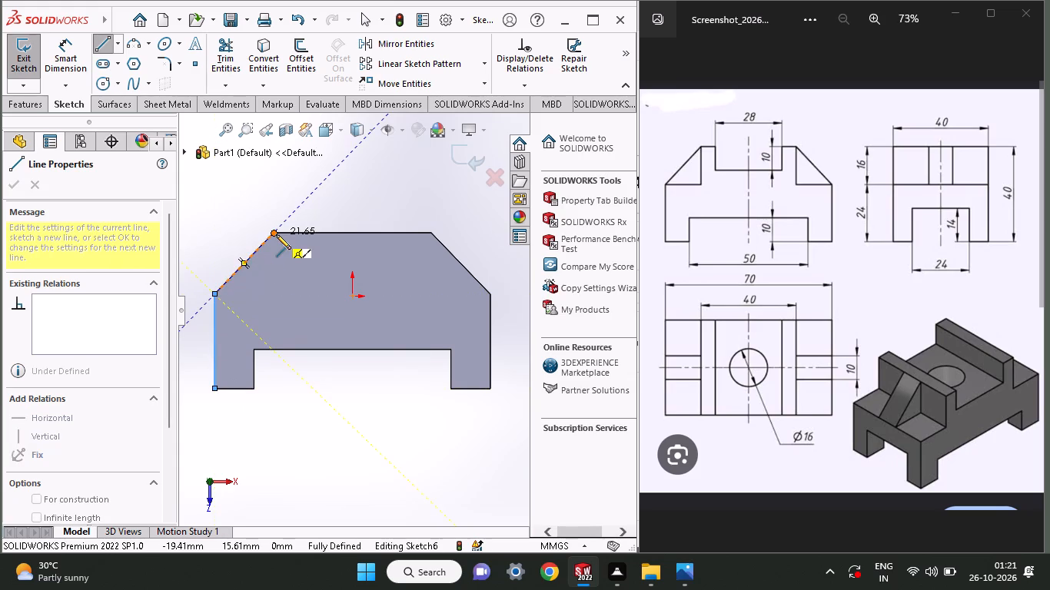
{"action": "left_click", "coordinate": [276, 234]}
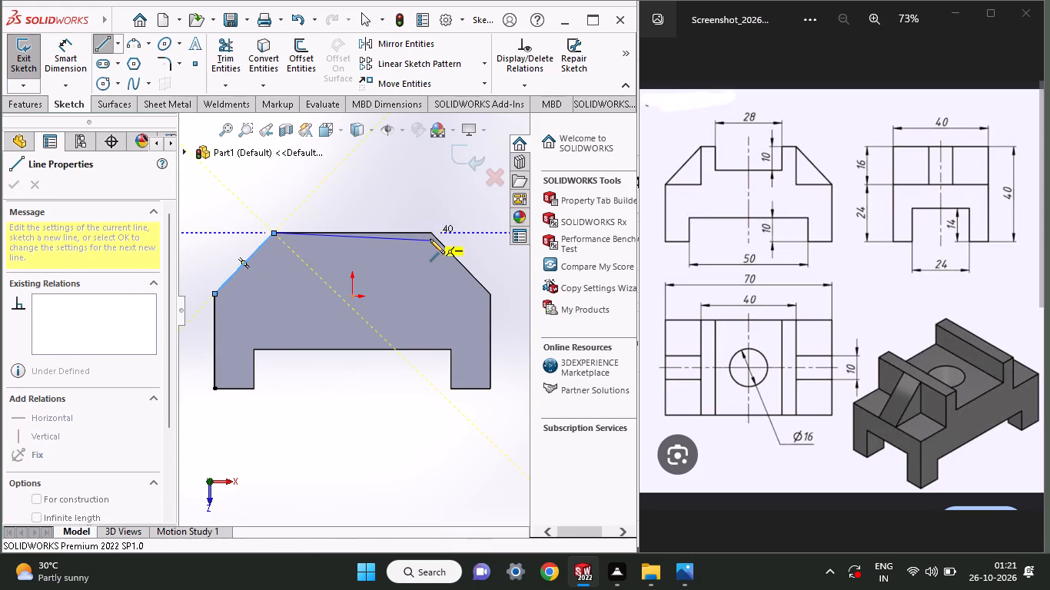
{"action": "left_click", "coordinate": [433, 234]}
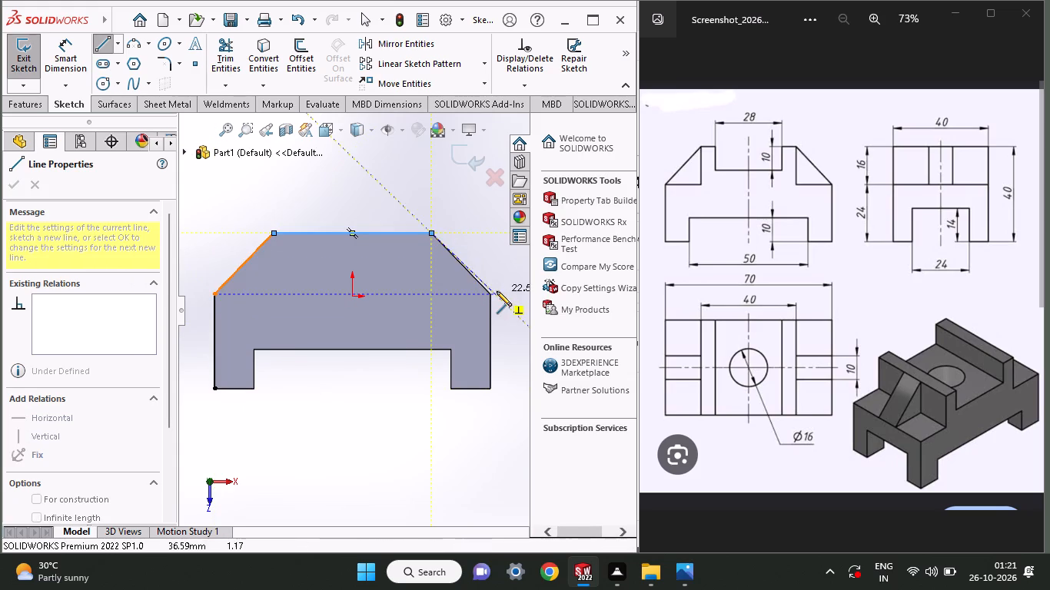
{"action": "left_click", "coordinate": [492, 293]}
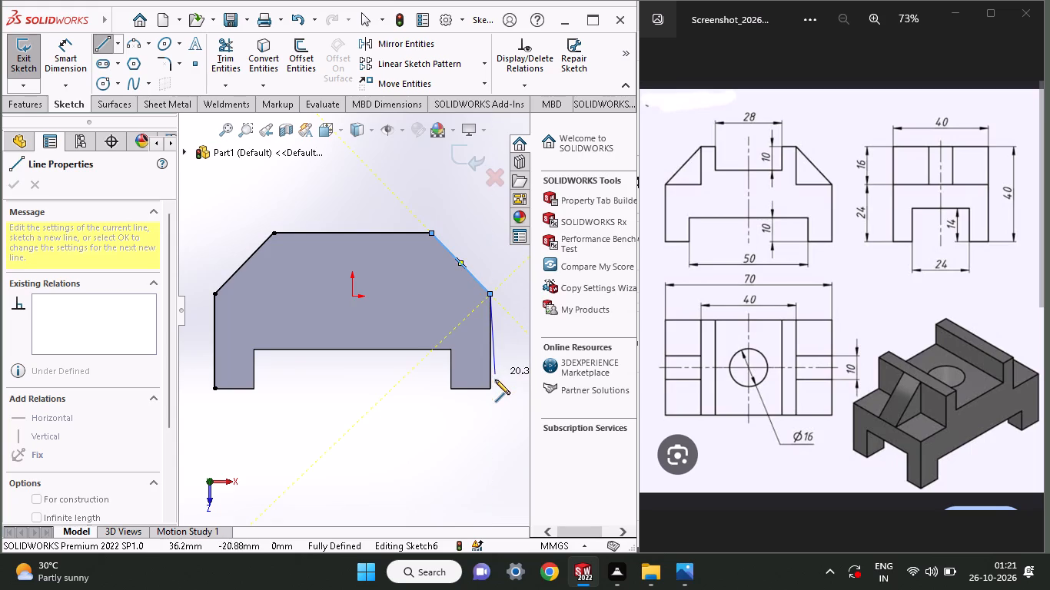
{"action": "left_click", "coordinate": [489, 389]}
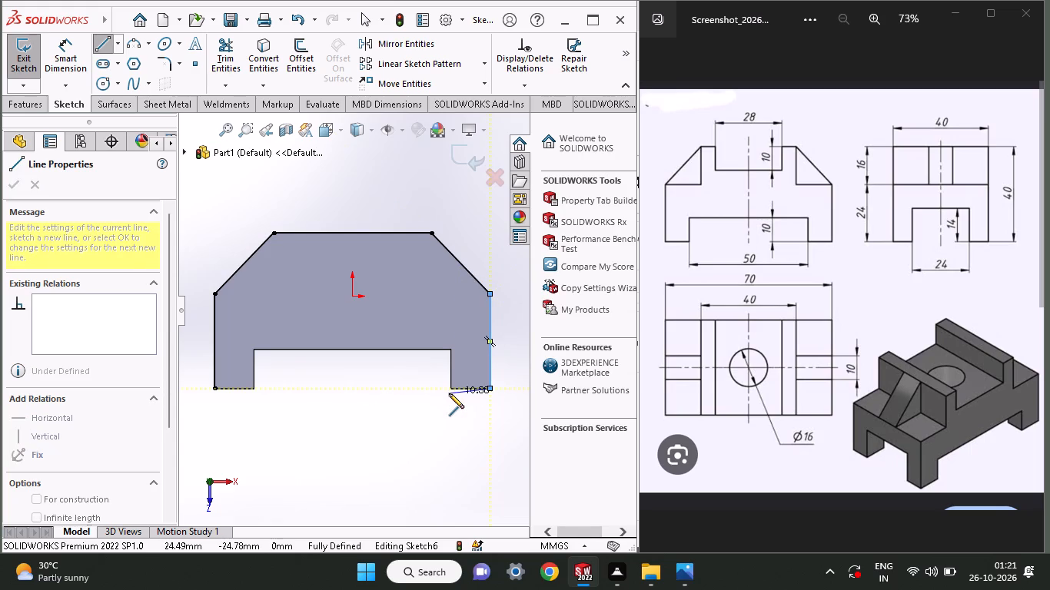
Close the outline along both feet, about 10 mm wide with 10 mm inner edges, and the 50 mm upper edge of the slot.
{"action": "left_click", "coordinate": [449, 390]}
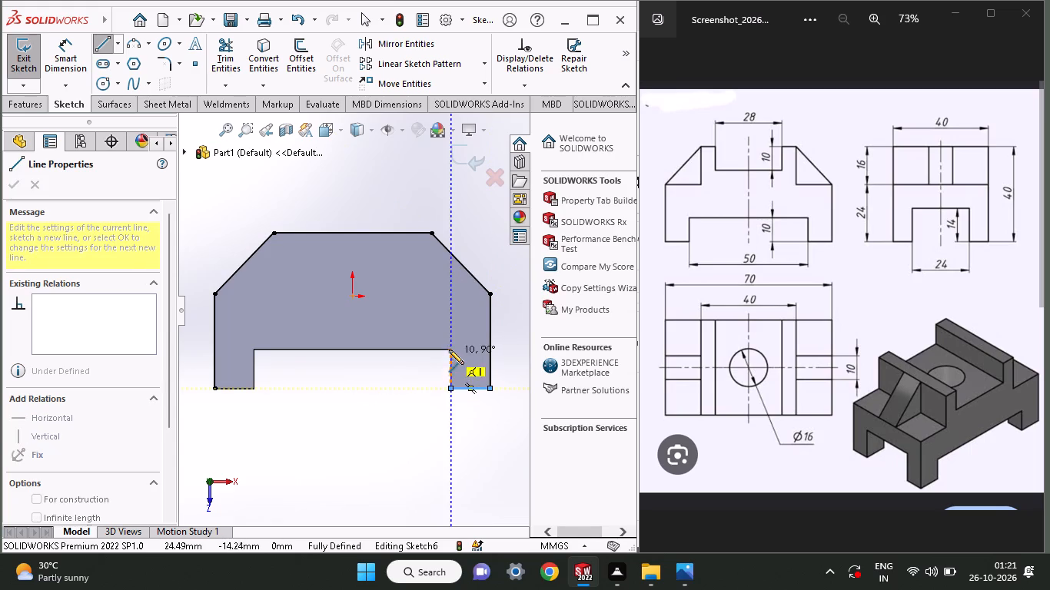
{"action": "left_click", "coordinate": [450, 347]}
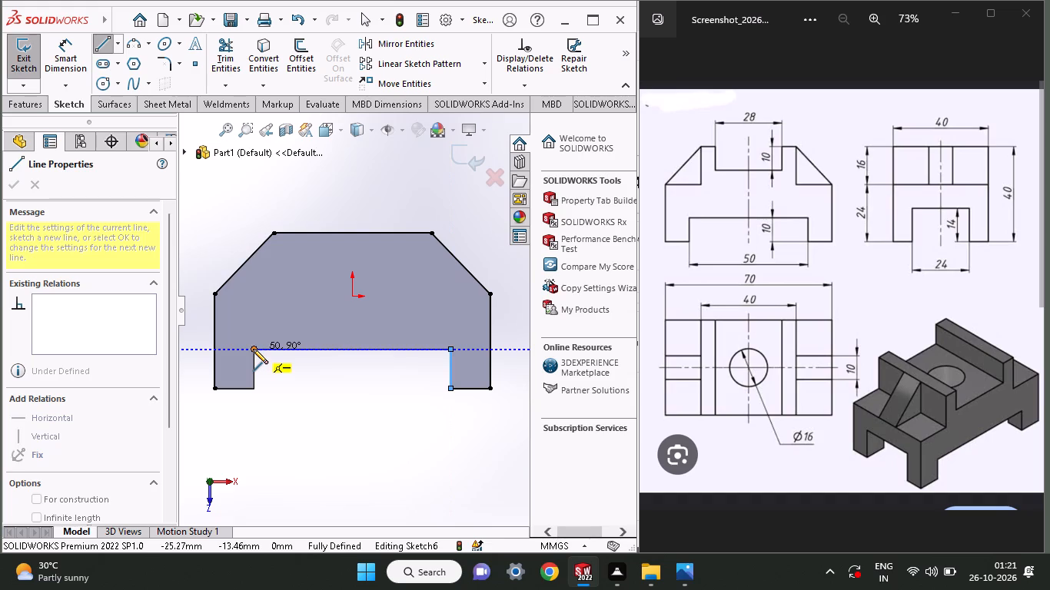
{"action": "left_click", "coordinate": [253, 349]}
{"action": "left_click", "coordinate": [254, 389]}
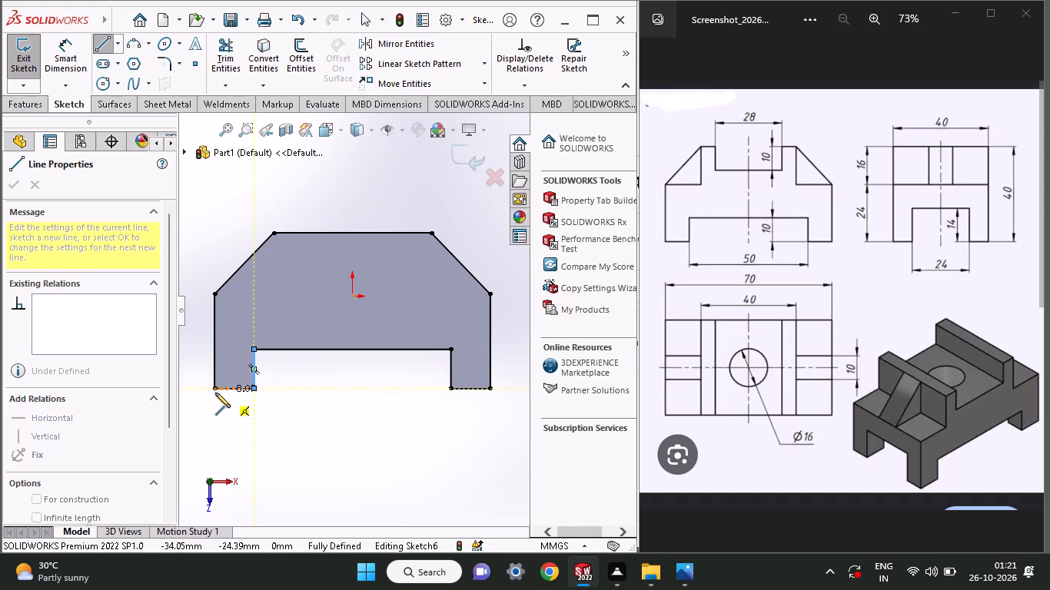
{"action": "left_click", "coordinate": [213, 390]}
{"action": "right_click", "coordinate": [246, 406]}
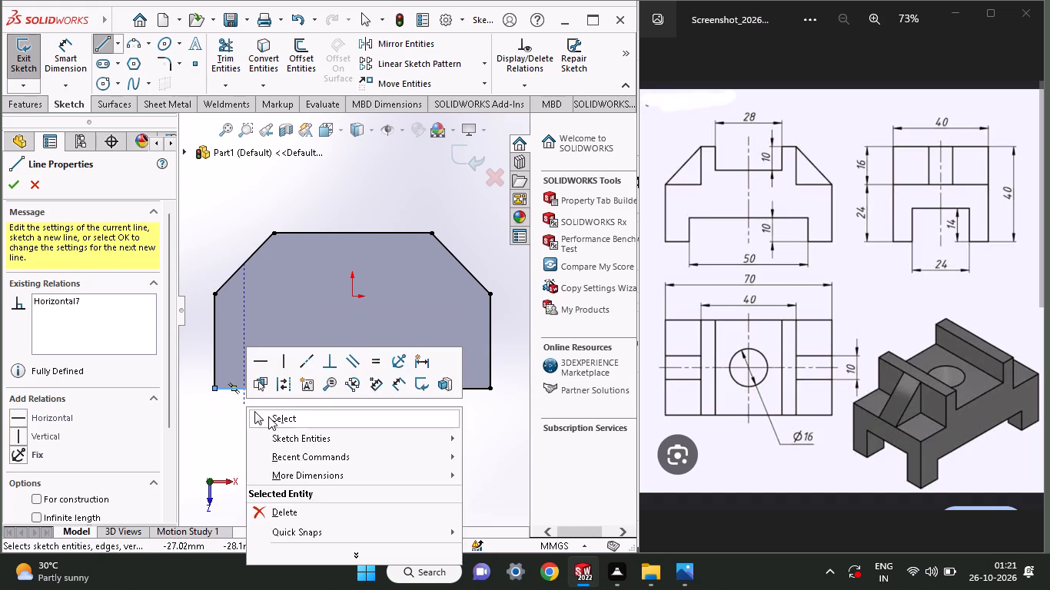
{"action": "left_click", "coordinate": [268, 416]}
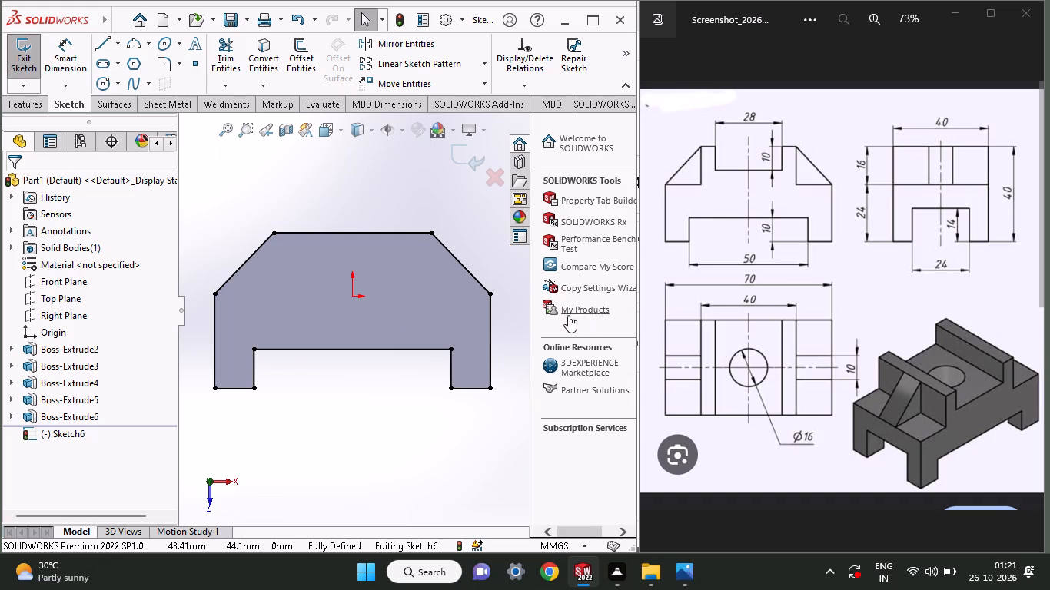
Extrude the closed profile as a 10 mm blind boss, merging the result.
{"action": "left_click", "coordinate": [22, 105]}
{"action": "left_click", "coordinate": [19, 62]}
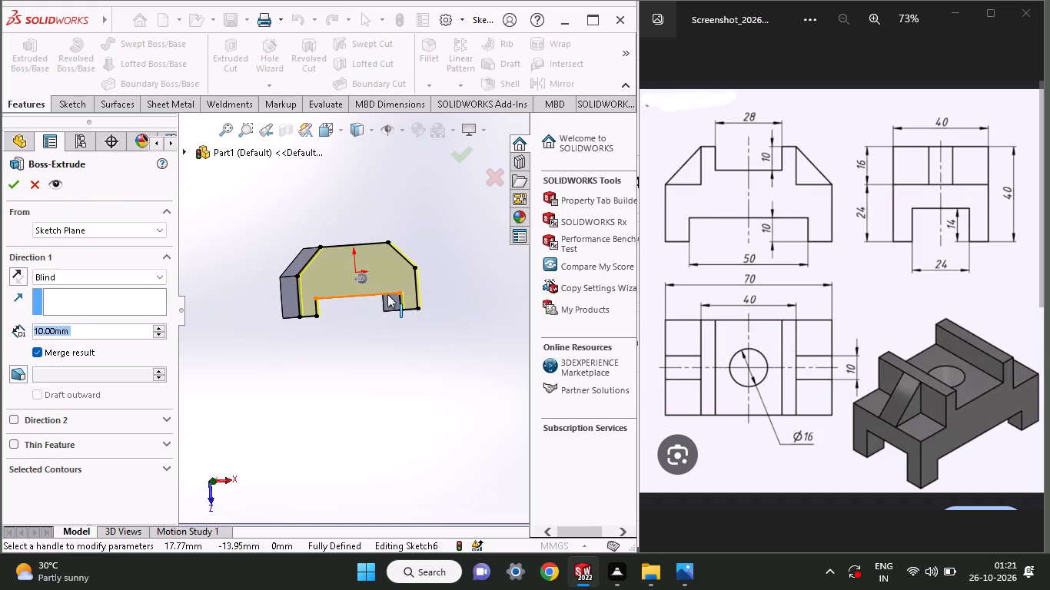
{"action": "left_click", "coordinate": [8, 187]}
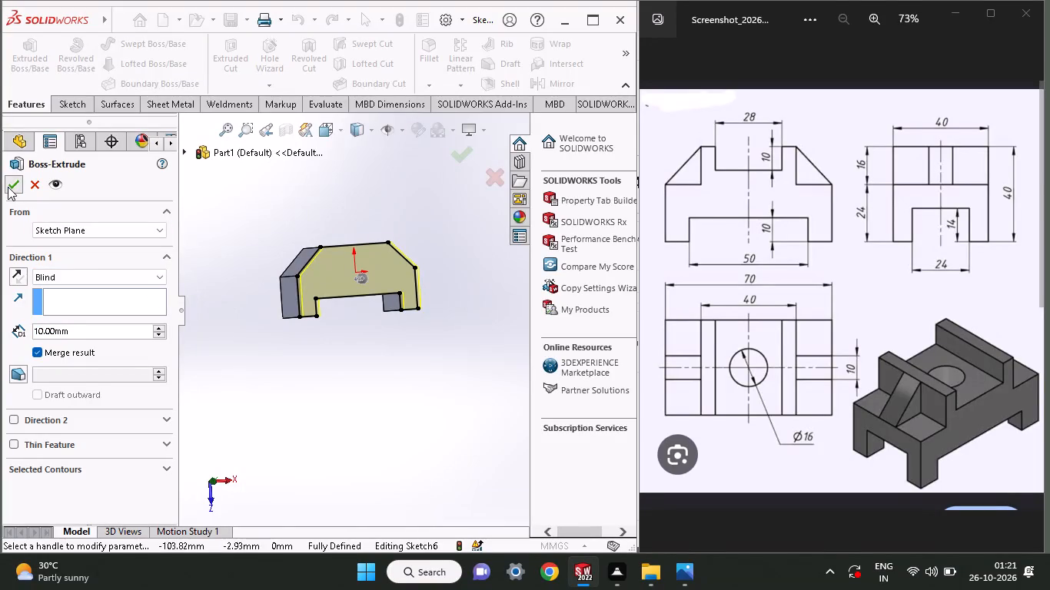
{"action": "middle_click_drag", "start_coordinate": [350, 352], "coordinate": [354, 352]}
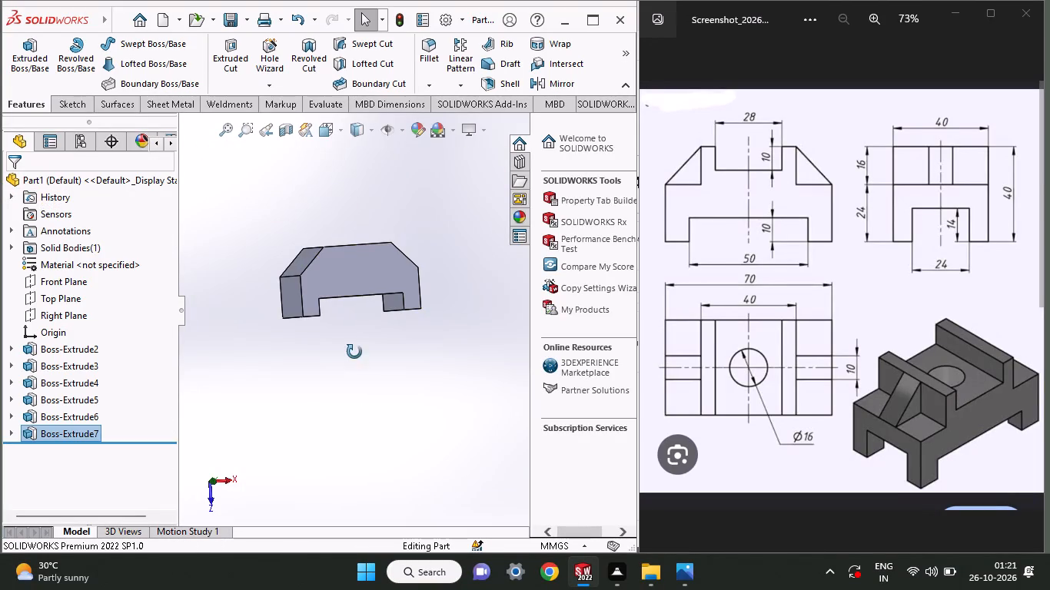
{"action": "middle_click_drag", "start_coordinate": [354, 352], "coordinate": [382, 373]}
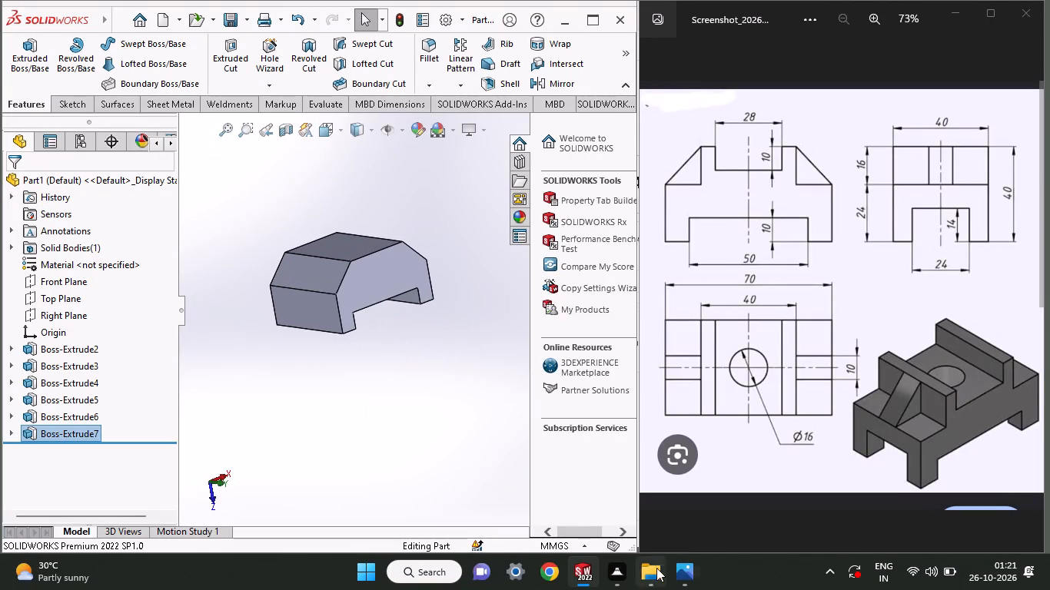
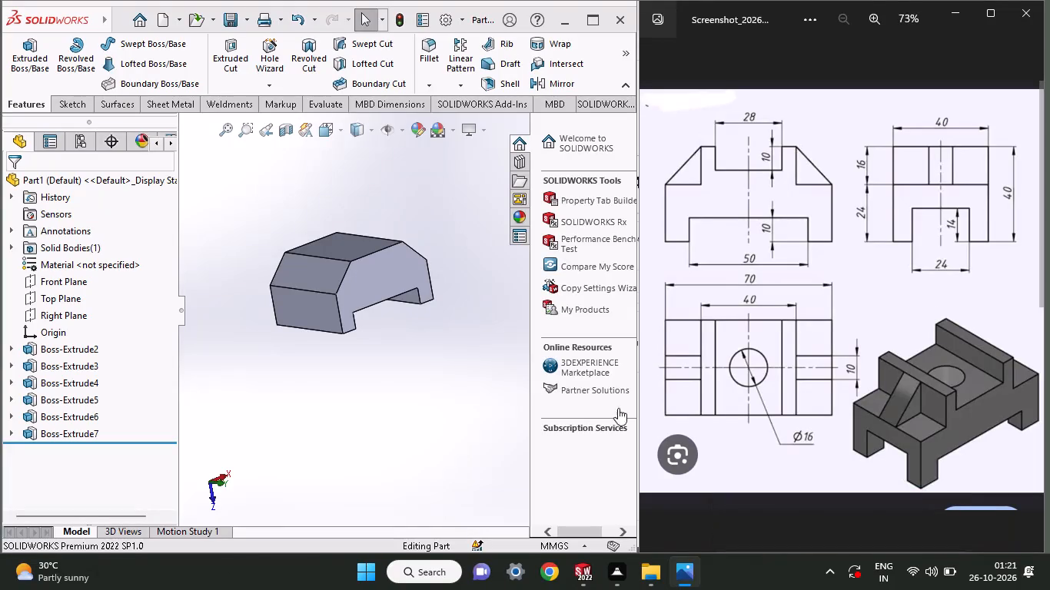
Start a sketch on the newest layer's outer face and trace the 24 mm sides, sloped shoulders, 40 mm top edge and one foot's 10 mm edges.
{"action": "middle_click_drag", "start_coordinate": [268, 374], "coordinate": [342, 375]}
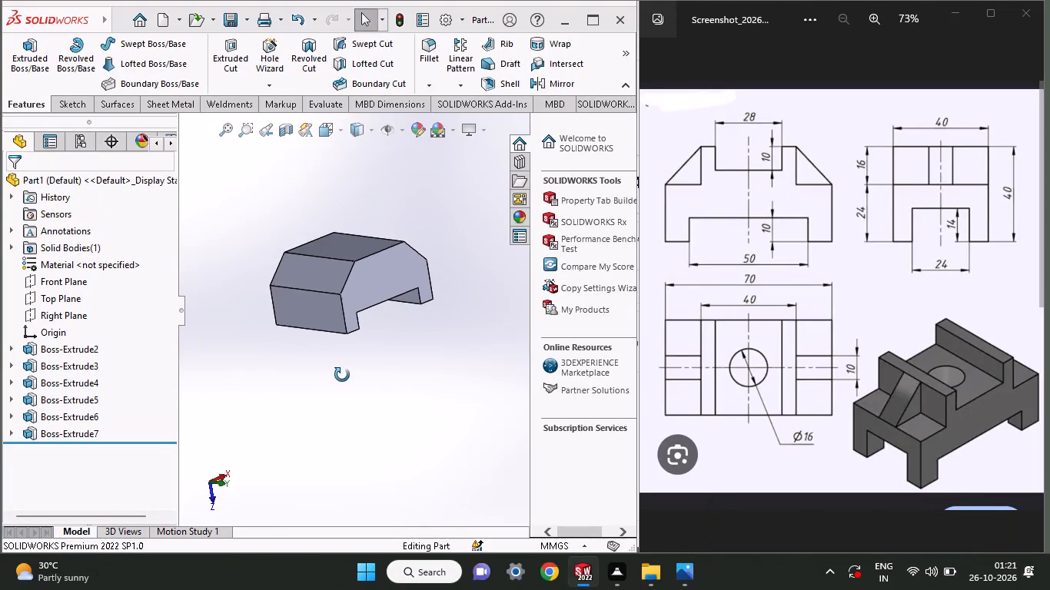
{"action": "middle_click_drag", "start_coordinate": [342, 375], "coordinate": [325, 360]}
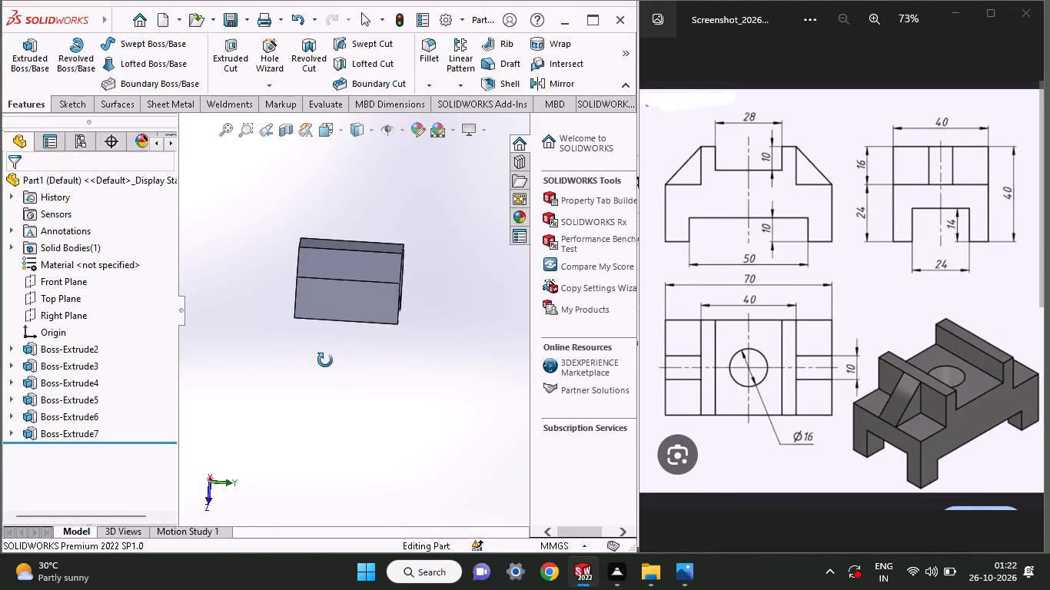
{"action": "middle_click_drag", "start_coordinate": [325, 360], "coordinate": [267, 360]}
{"action": "left_click", "coordinate": [368, 277]}
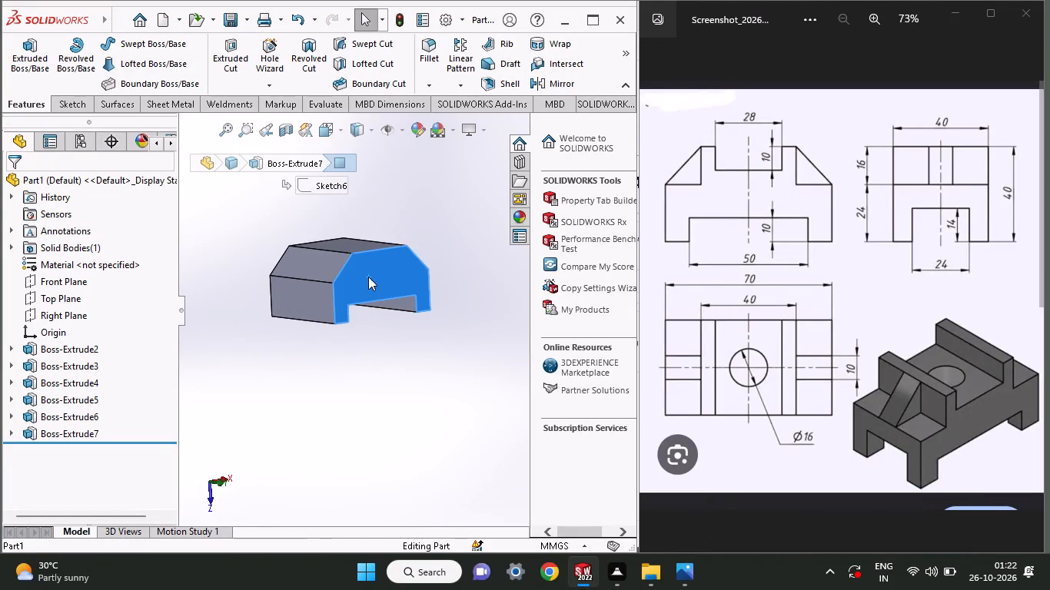
{"action": "left_click", "coordinate": [430, 231]}
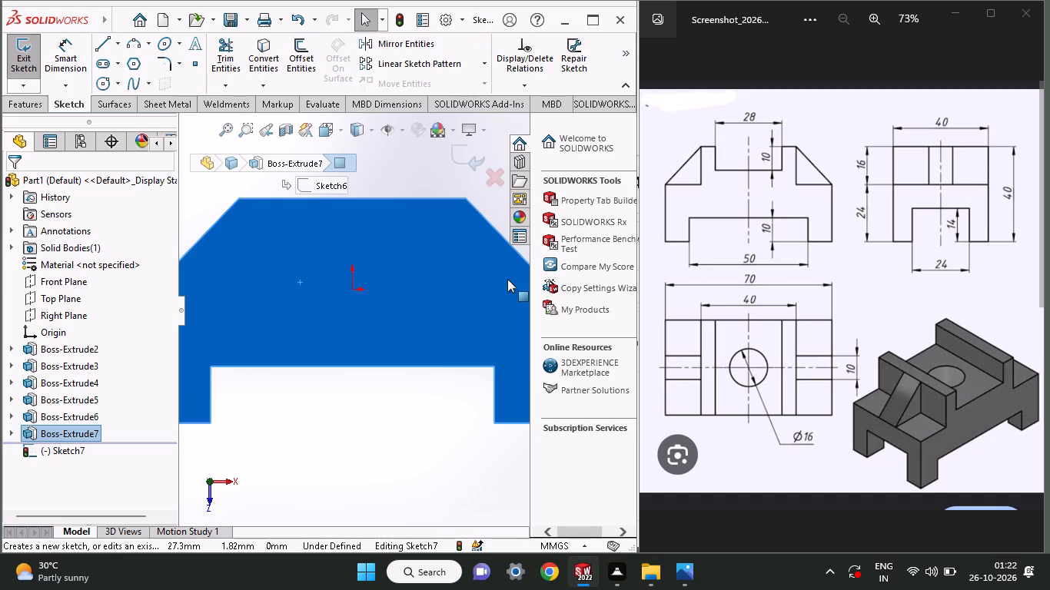
{"action": "scroll", "coordinate": [400, 338], "scroll_direction": "down", "scroll_amount": 3, "text": "ctrl"}
{"action": "scroll", "coordinate": [400, 338], "scroll_direction": "up", "scroll_amount": 3, "text": "ctrl"}
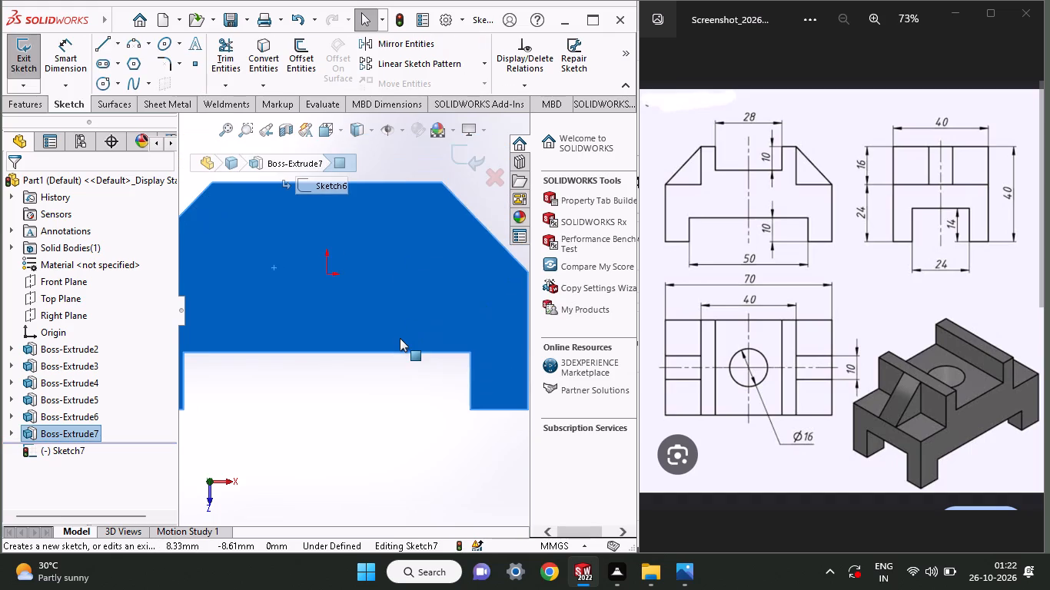
{"action": "scroll", "coordinate": [400, 338], "scroll_direction": "up", "scroll_amount": 3, "text": "ctrl"}
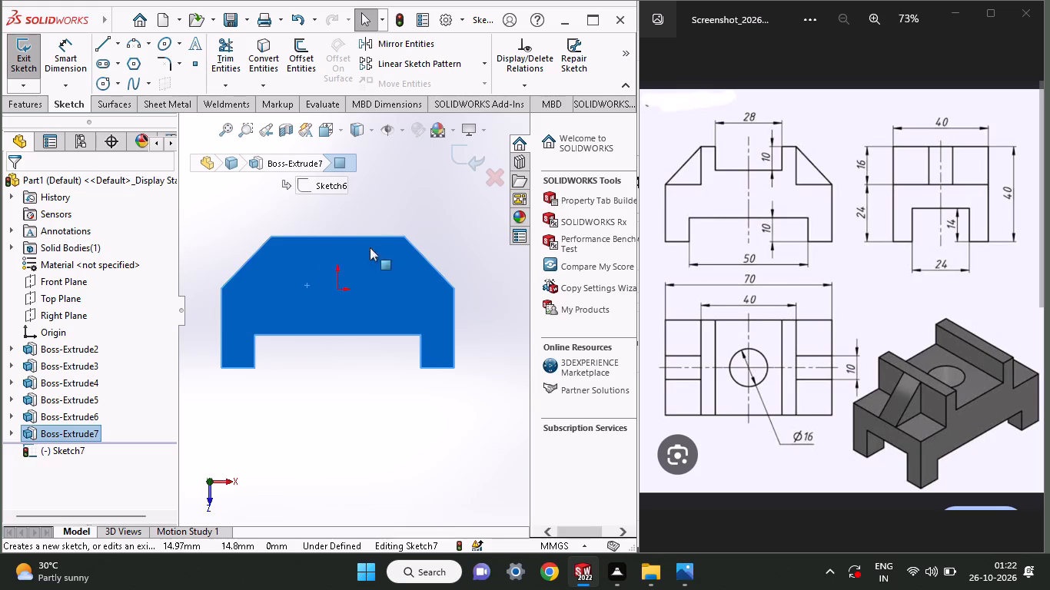
{"action": "left_click", "coordinate": [105, 41]}
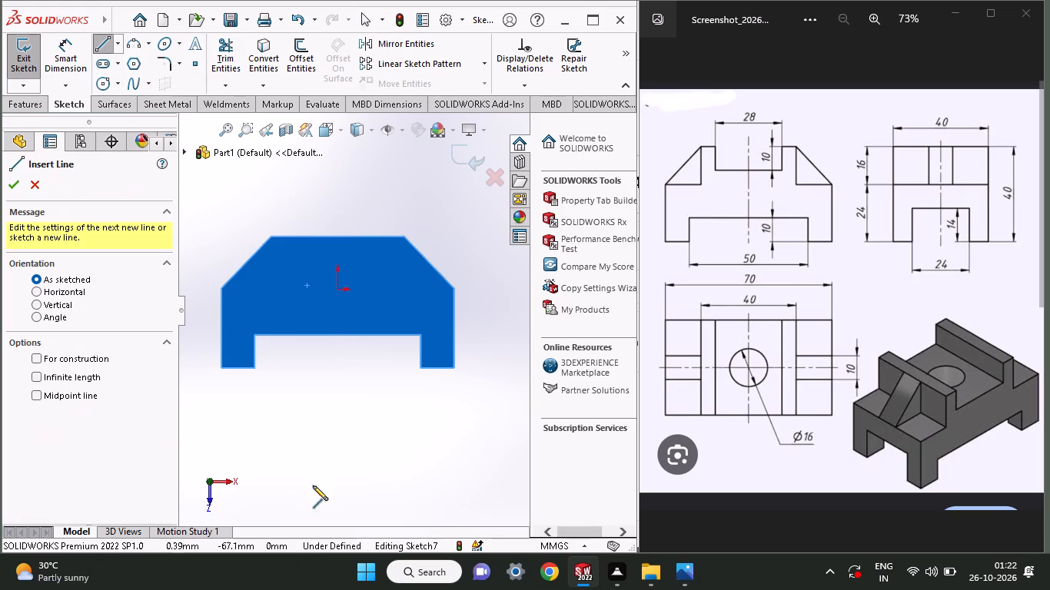
{"action": "left_click", "coordinate": [222, 366]}
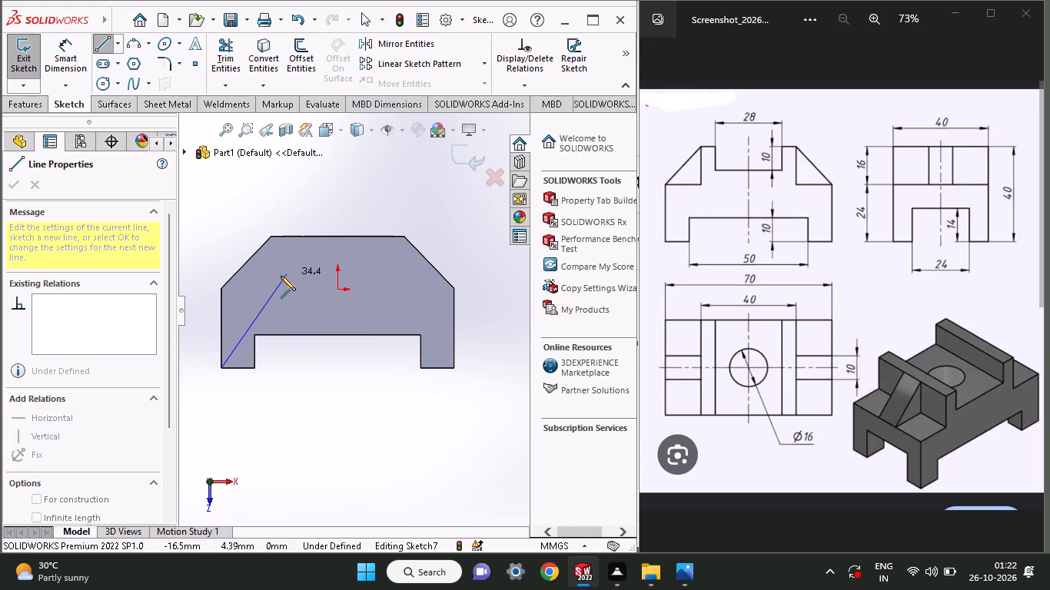
{"action": "left_click", "coordinate": [221, 293]}
{"action": "left_click", "coordinate": [272, 237]}
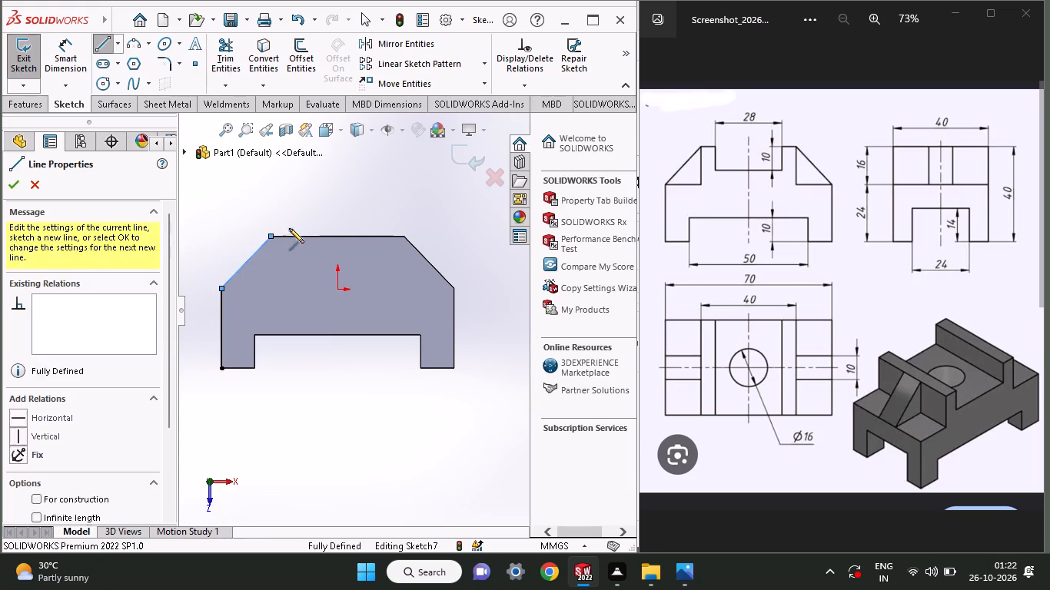
{"action": "left_click", "coordinate": [405, 237]}
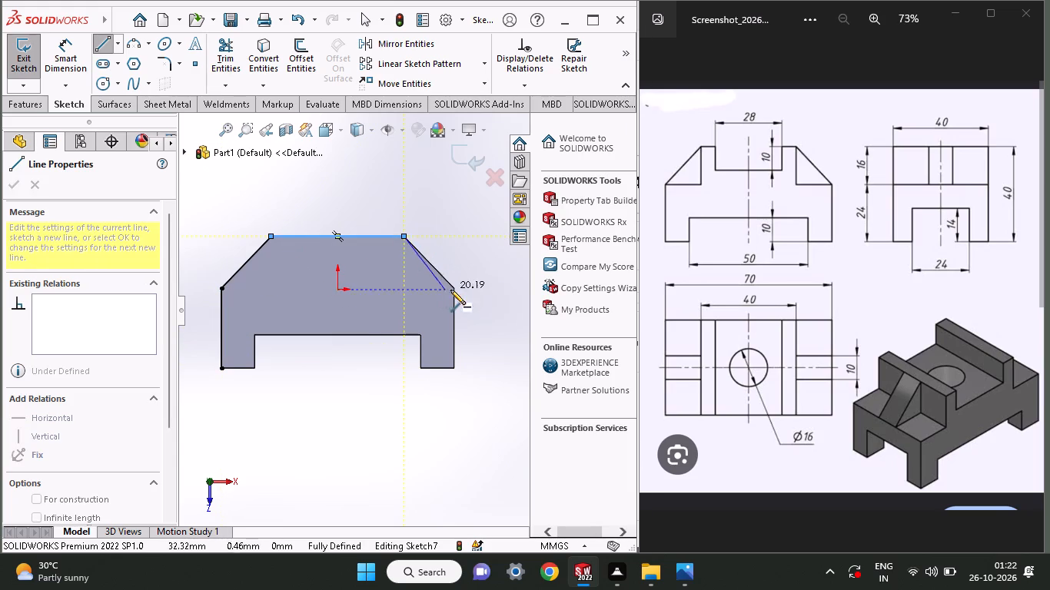
{"action": "left_click", "coordinate": [454, 290]}
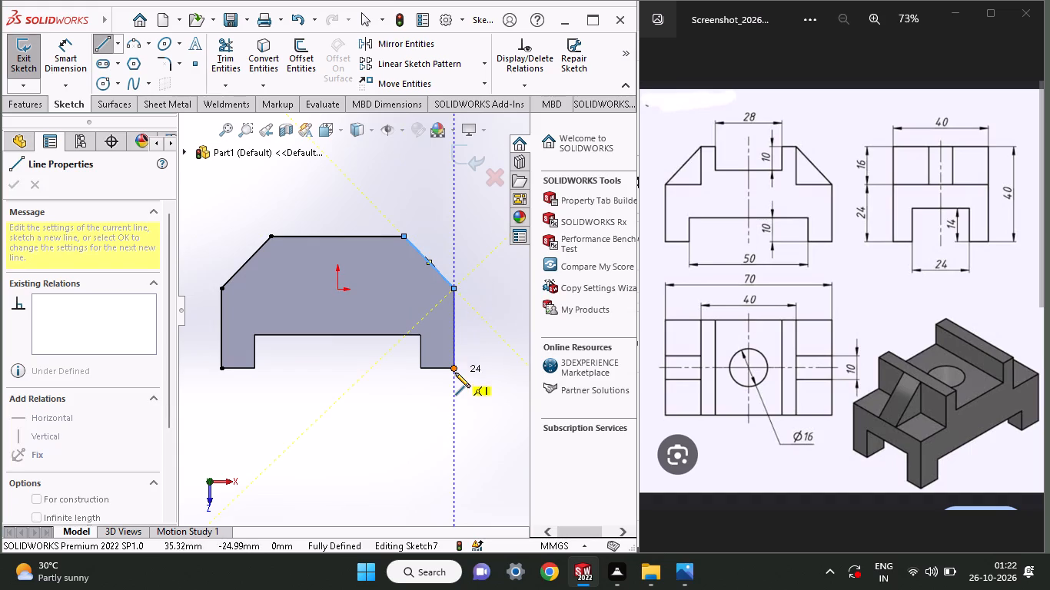
{"action": "left_click", "coordinate": [457, 368]}
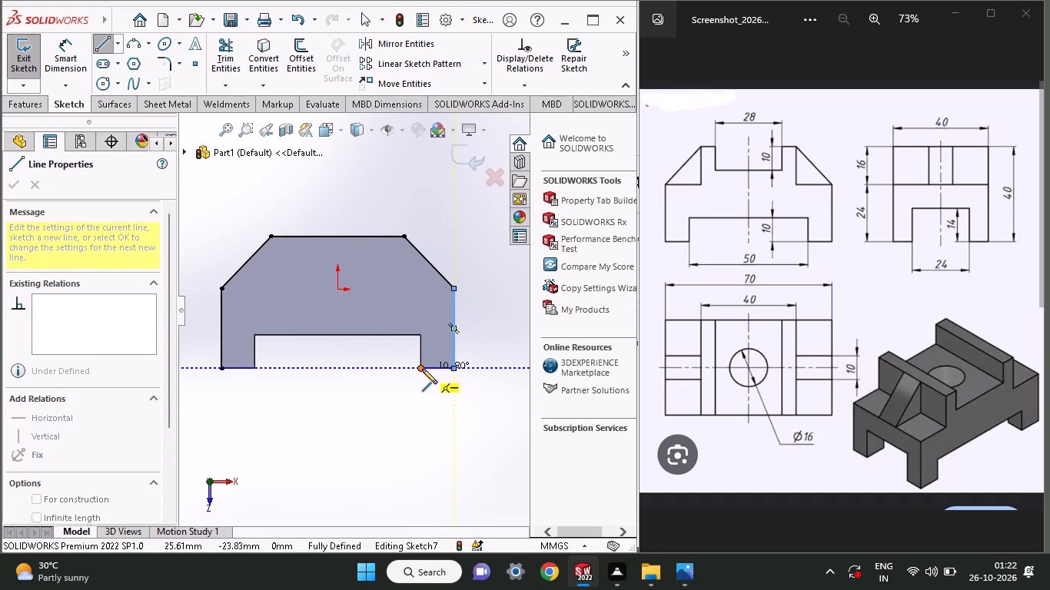
{"action": "left_click", "coordinate": [422, 369]}
{"action": "left_click", "coordinate": [420, 337]}
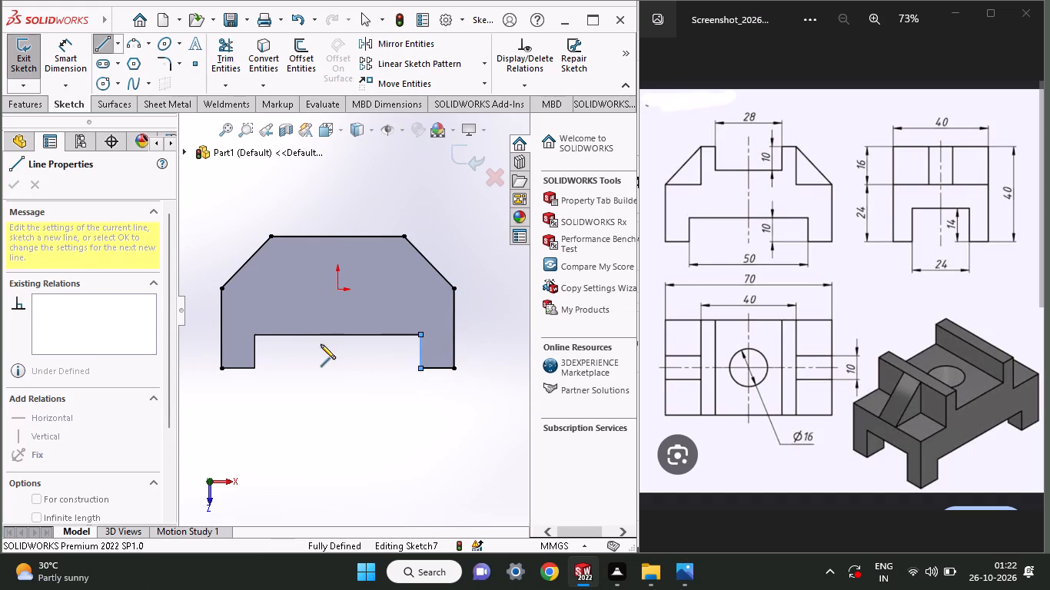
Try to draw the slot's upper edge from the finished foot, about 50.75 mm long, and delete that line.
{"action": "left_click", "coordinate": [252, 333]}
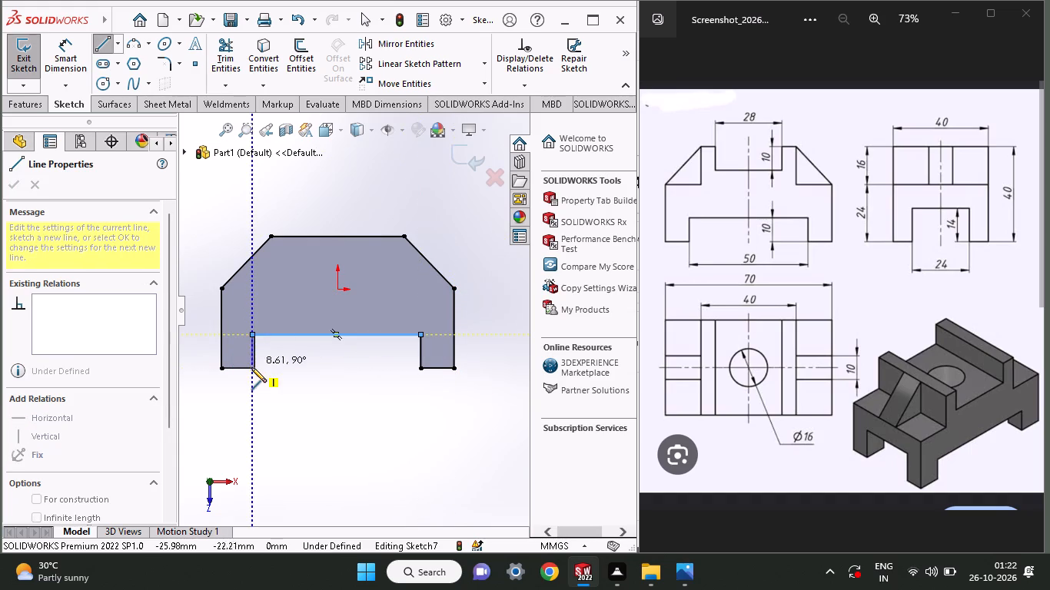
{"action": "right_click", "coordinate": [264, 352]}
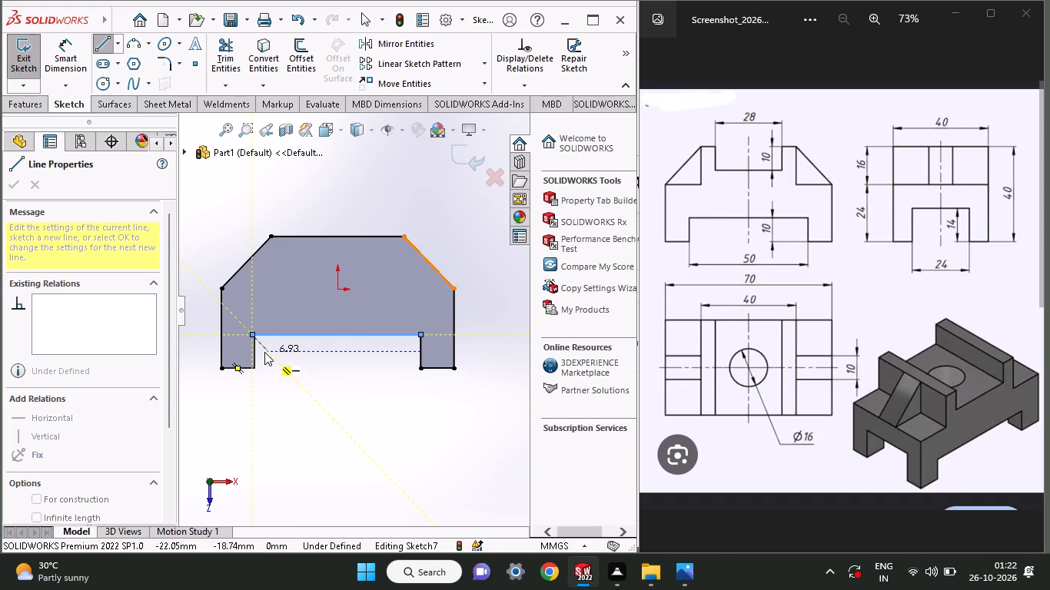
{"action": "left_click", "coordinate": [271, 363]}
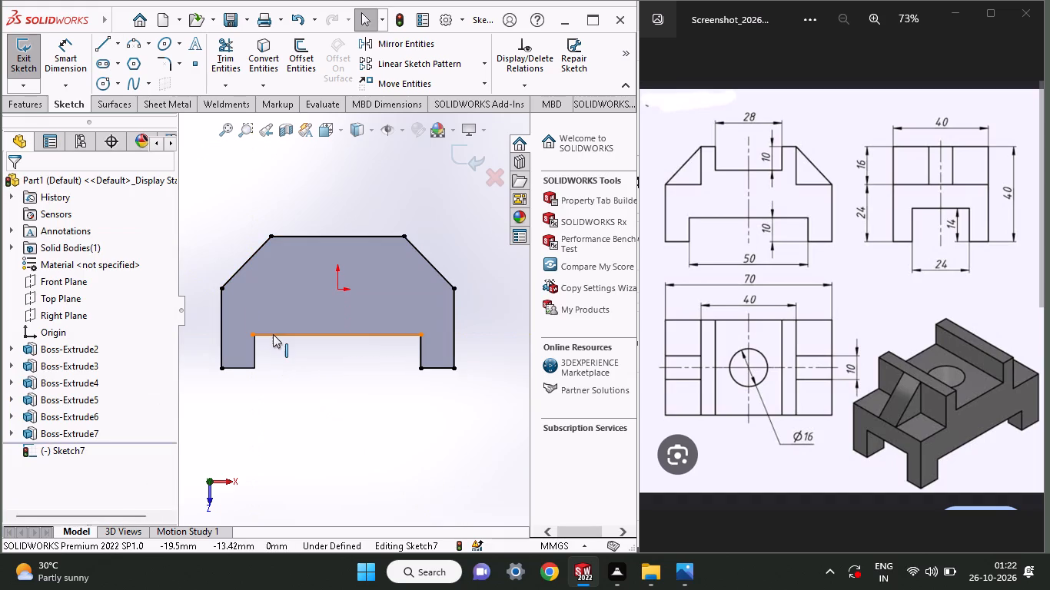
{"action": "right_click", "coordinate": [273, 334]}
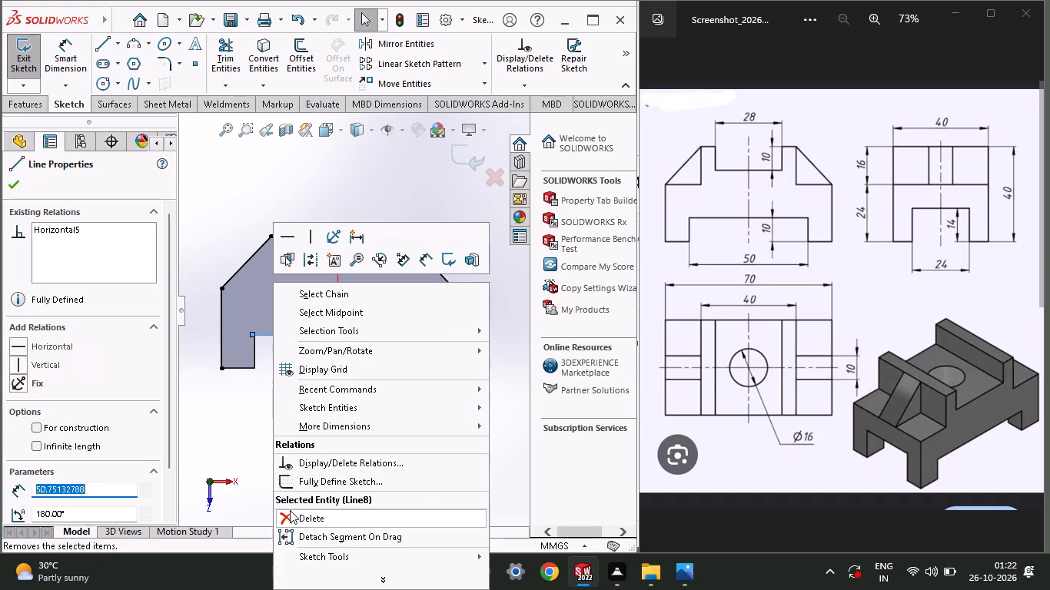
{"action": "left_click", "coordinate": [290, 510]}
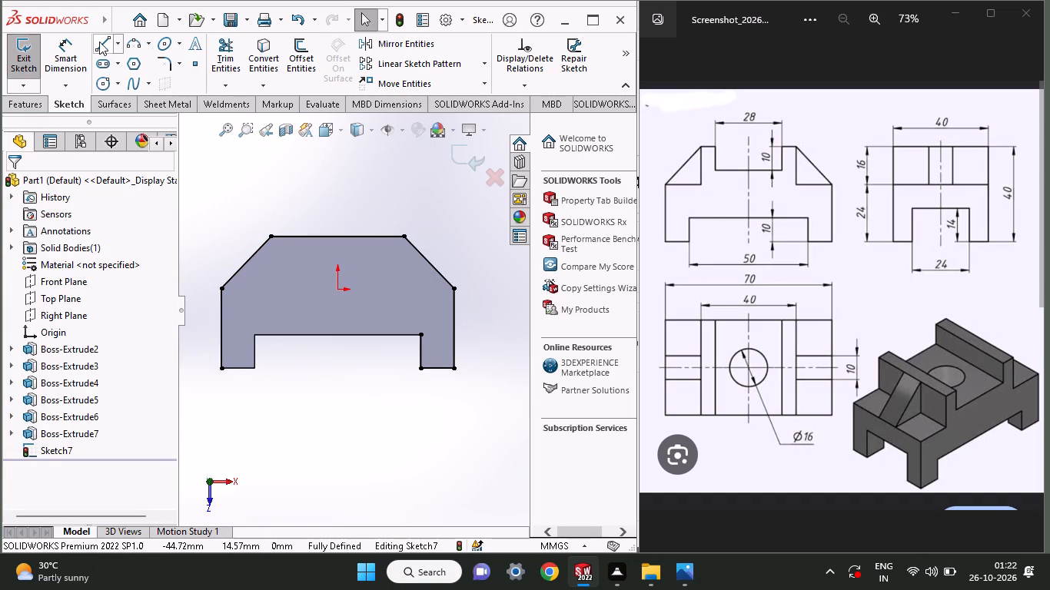
Draw the slot's 50 mm upper edge corner to corner and close the outline around the other foot with 10 mm inner and bottom edges.
{"action": "left_click", "coordinate": [99, 41]}
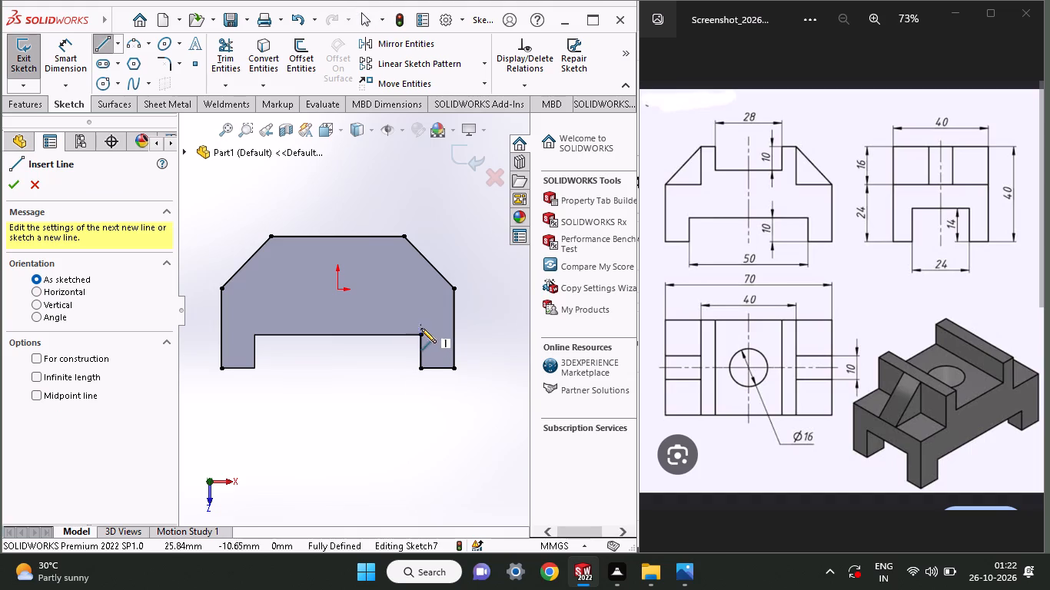
{"action": "left_click", "coordinate": [417, 335]}
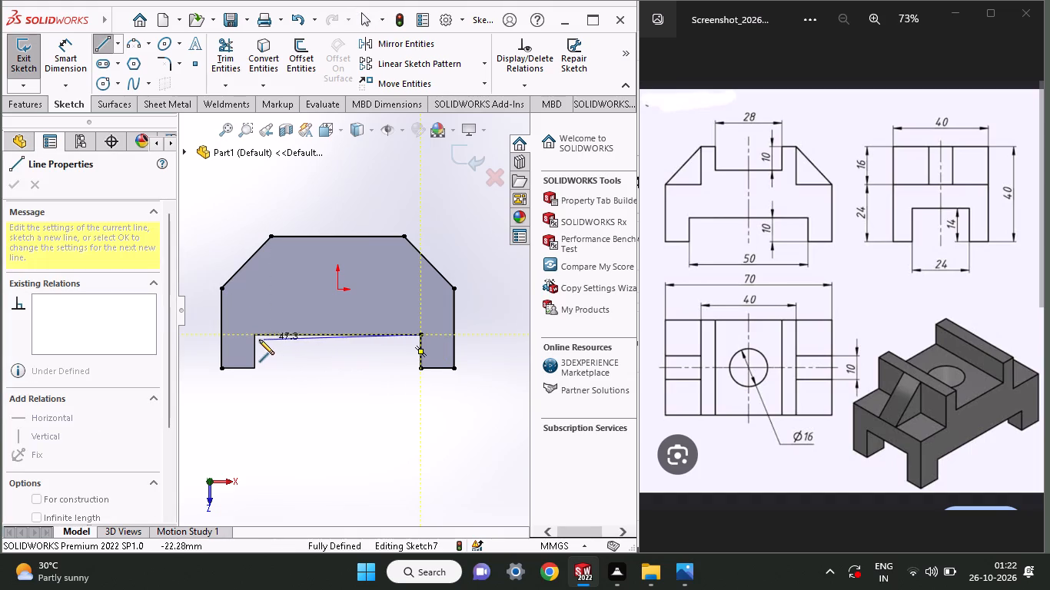
{"action": "left_click", "coordinate": [253, 334]}
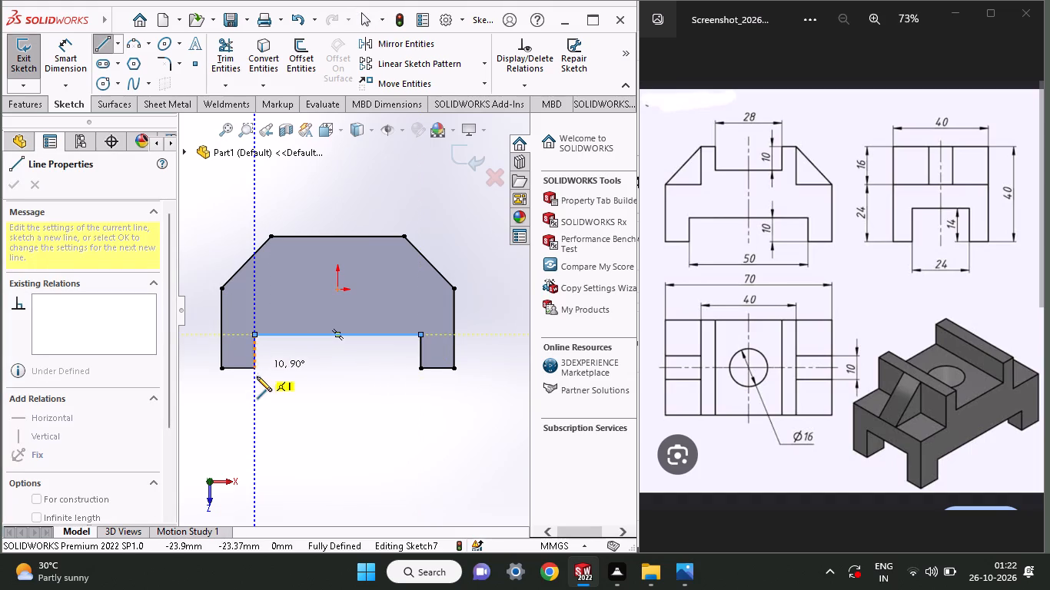
{"action": "left_click", "coordinate": [256, 370]}
{"action": "left_click", "coordinate": [221, 370]}
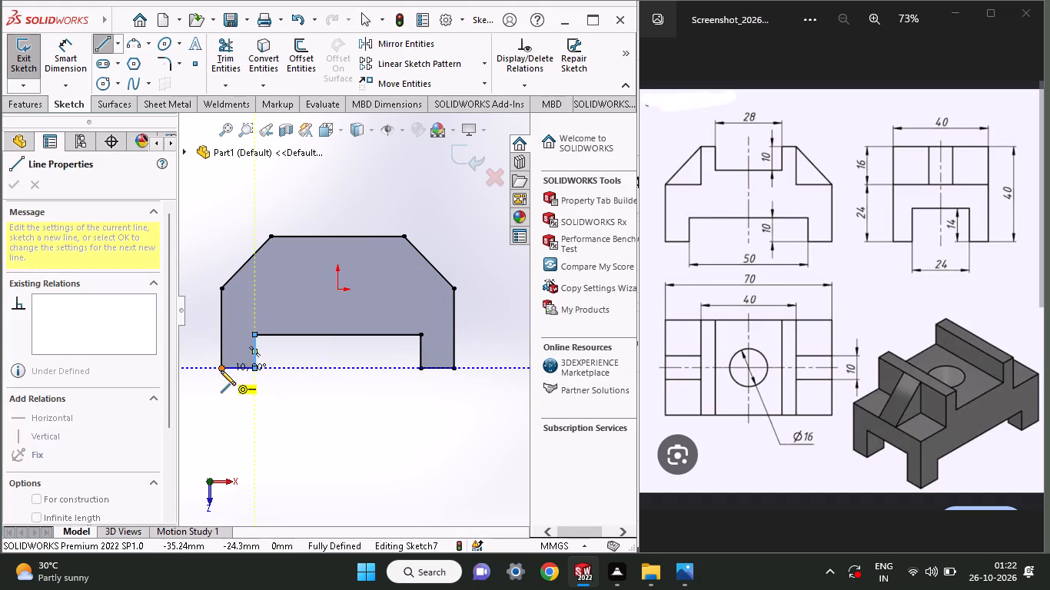
{"action": "right_click", "coordinate": [225, 394]}
{"action": "left_click", "coordinate": [238, 400]}
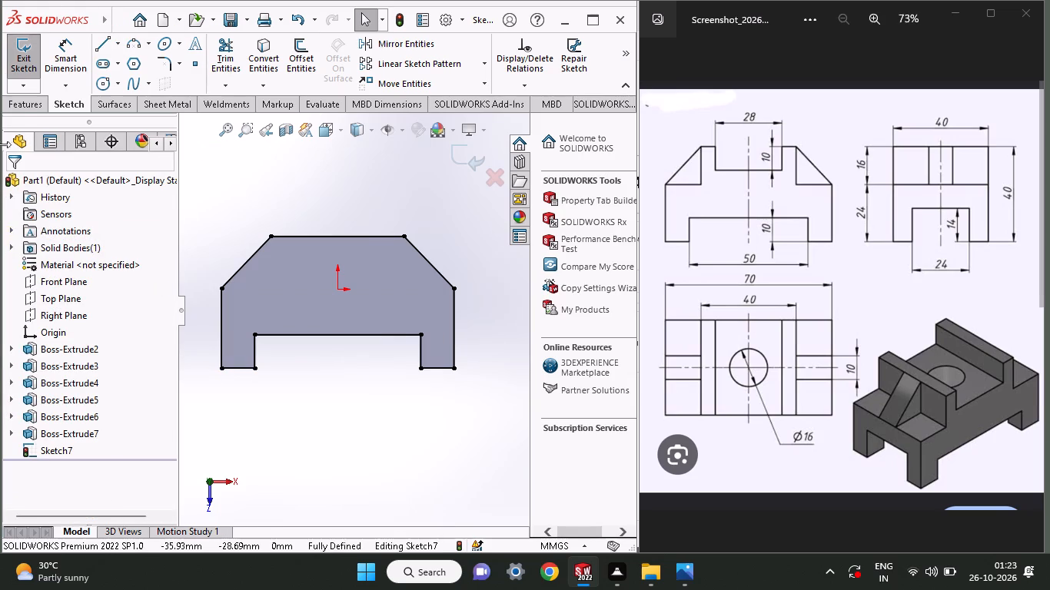
Extrude the closed profile as a 10 mm blind boss, merging the result.
{"action": "left_click", "coordinate": [18, 102]}
{"action": "left_click", "coordinate": [24, 65]}
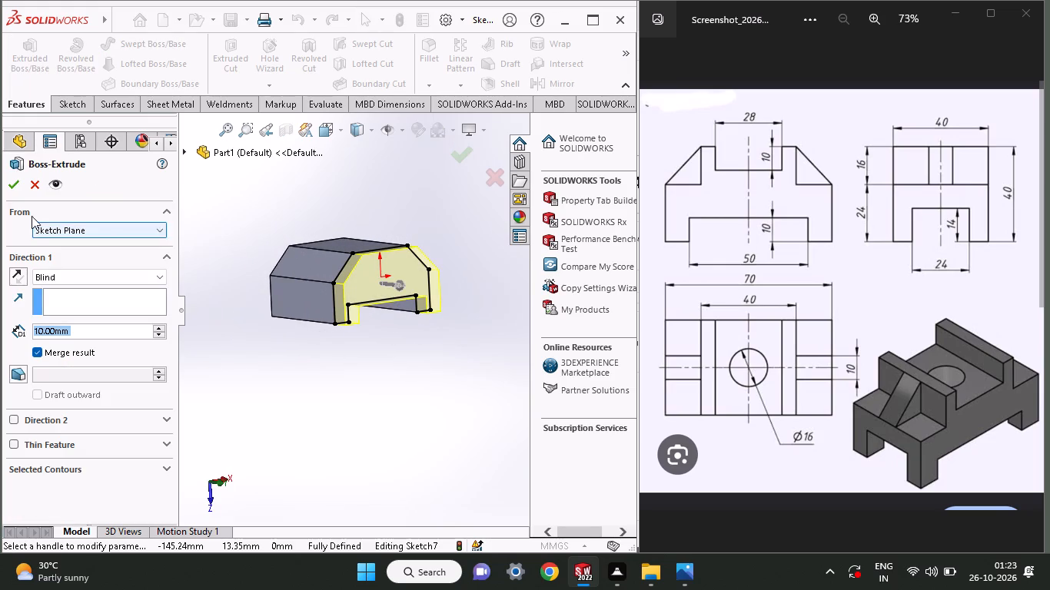
{"action": "left_click", "coordinate": [12, 182]}
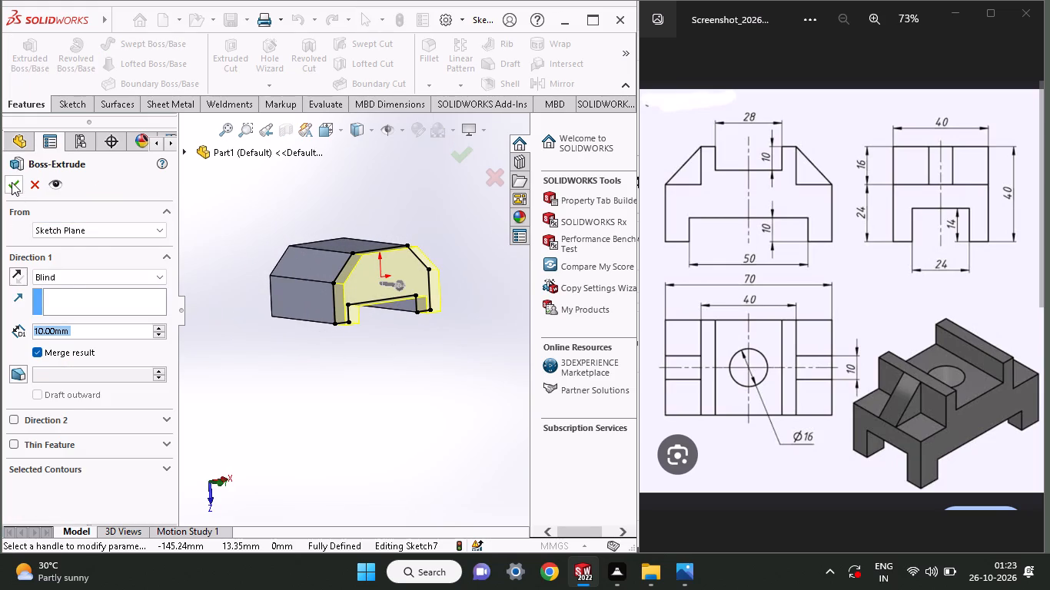
Start a sketch on the newest layer's outer face and trace its 24 mm sides, sloped shoulders and 40 mm top edge.
{"action": "middle_click_drag", "start_coordinate": [367, 338], "coordinate": [417, 361]}
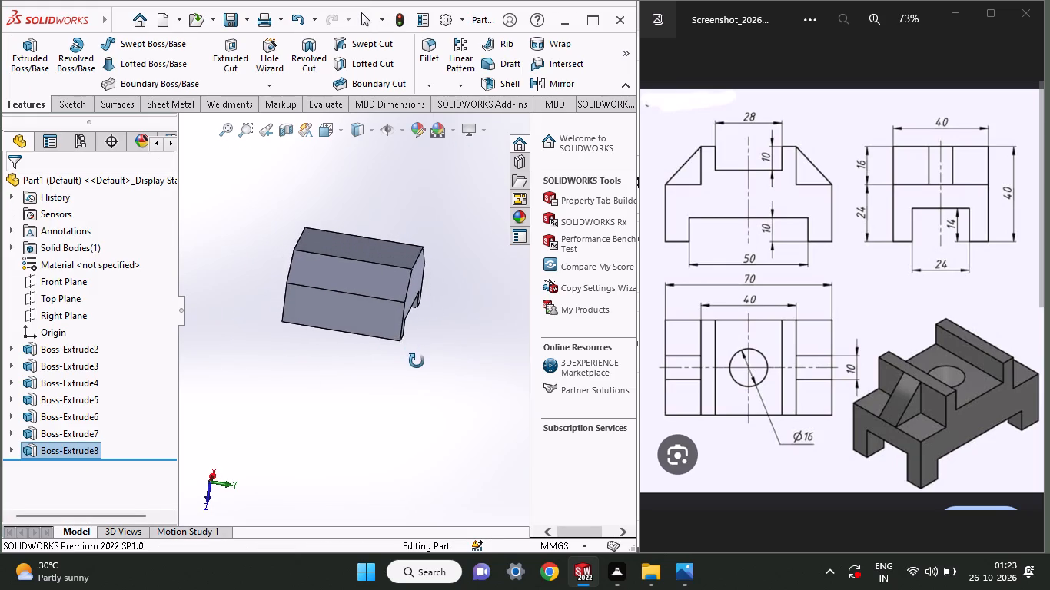
{"action": "middle_click_drag", "start_coordinate": [417, 361], "coordinate": [433, 329]}
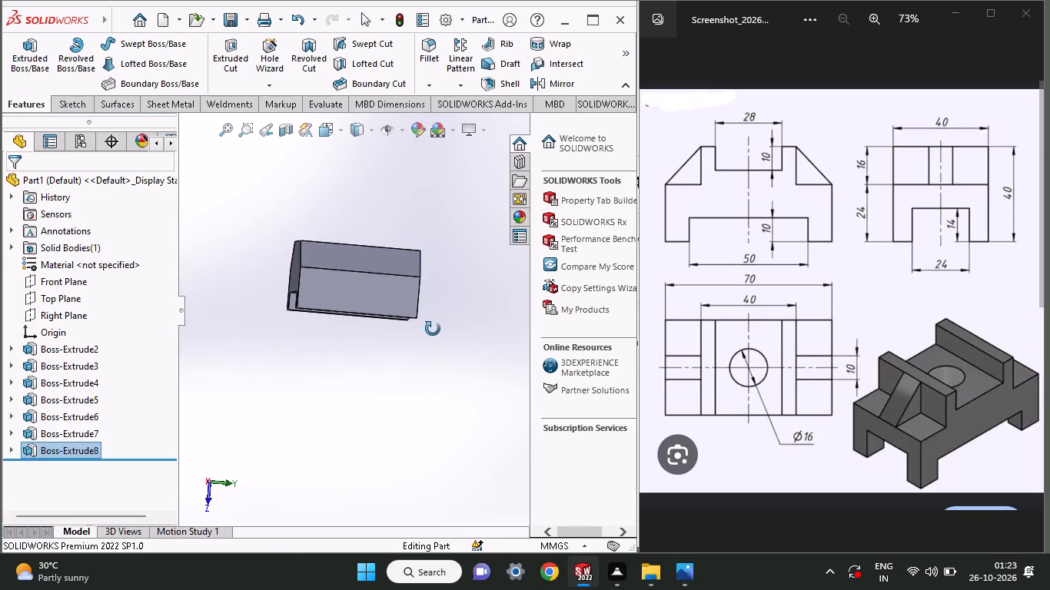
{"action": "middle_click_drag", "start_coordinate": [433, 329], "coordinate": [405, 331]}
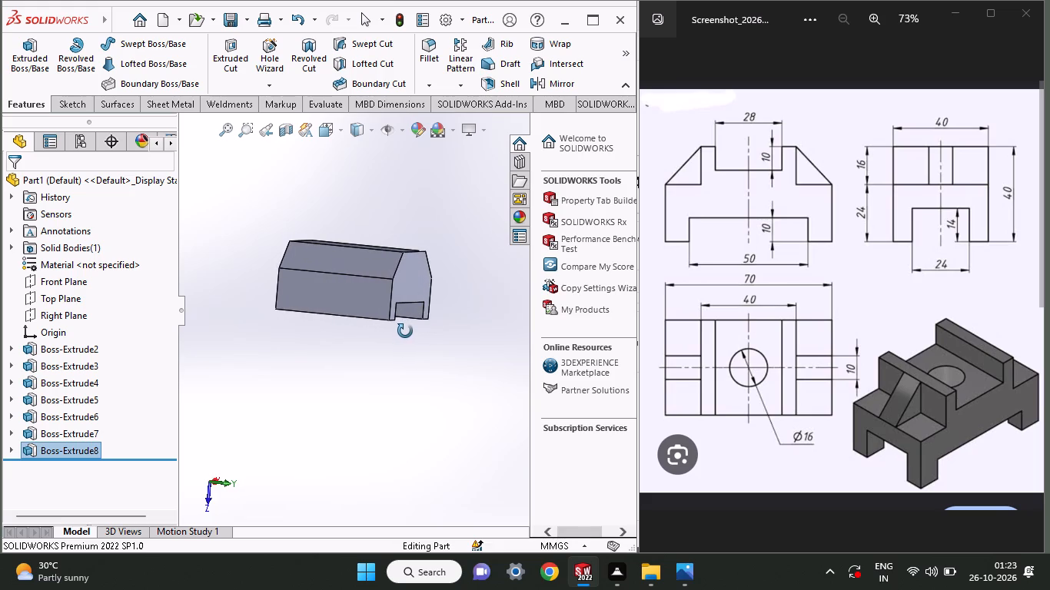
{"action": "middle_click_drag", "start_coordinate": [405, 331], "coordinate": [356, 348]}
{"action": "left_click", "coordinate": [358, 283]}
{"action": "left_click", "coordinate": [427, 244]}
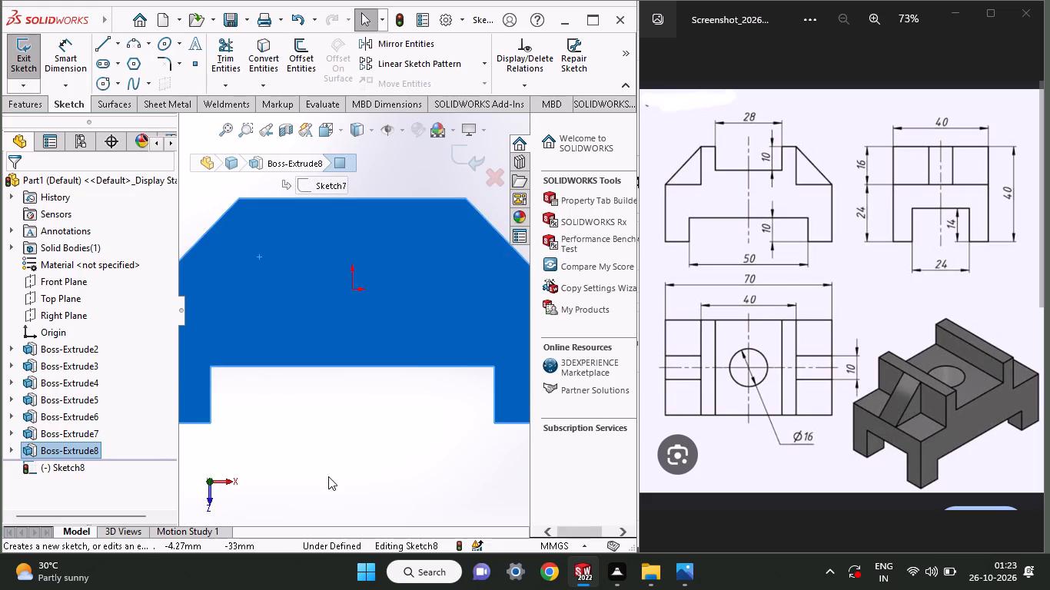
{"action": "scroll", "coordinate": [328, 476], "scroll_direction": "up", "scroll_amount": 2, "text": "ctrl"}
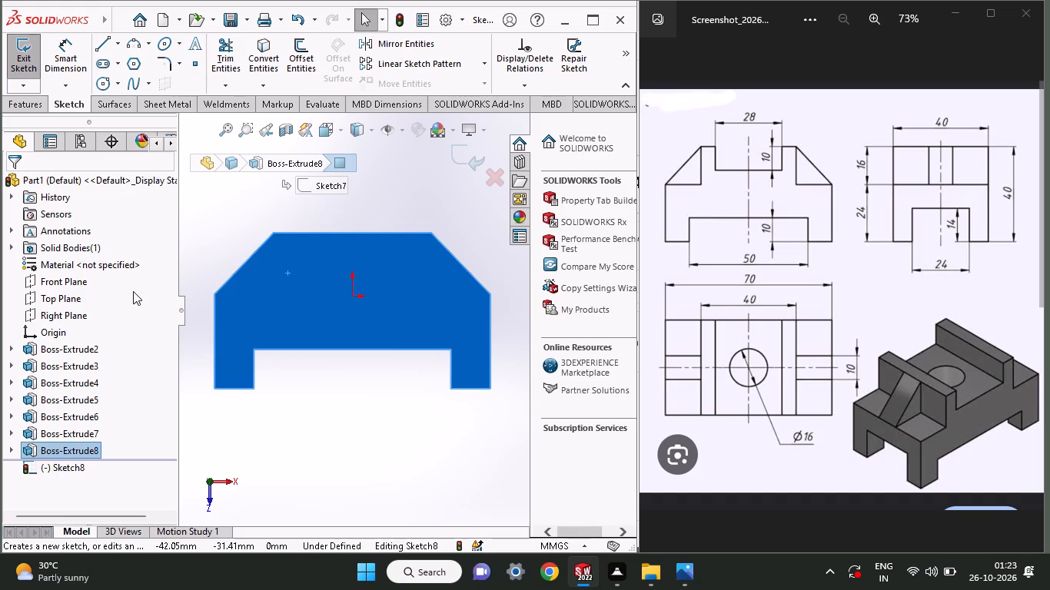
{"action": "left_click", "coordinate": [100, 45]}
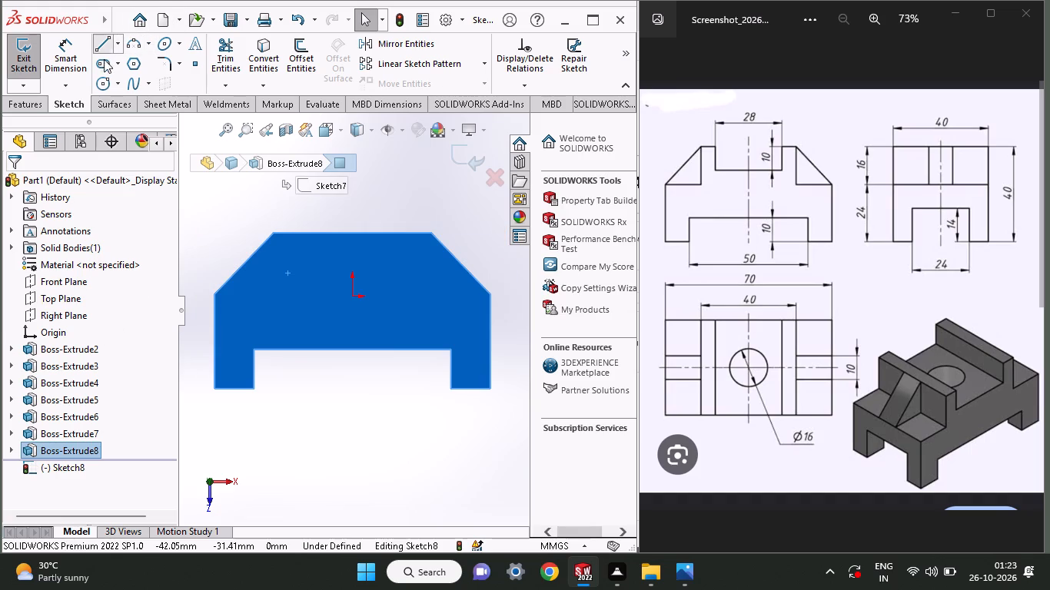
{"action": "left_click", "coordinate": [214, 389]}
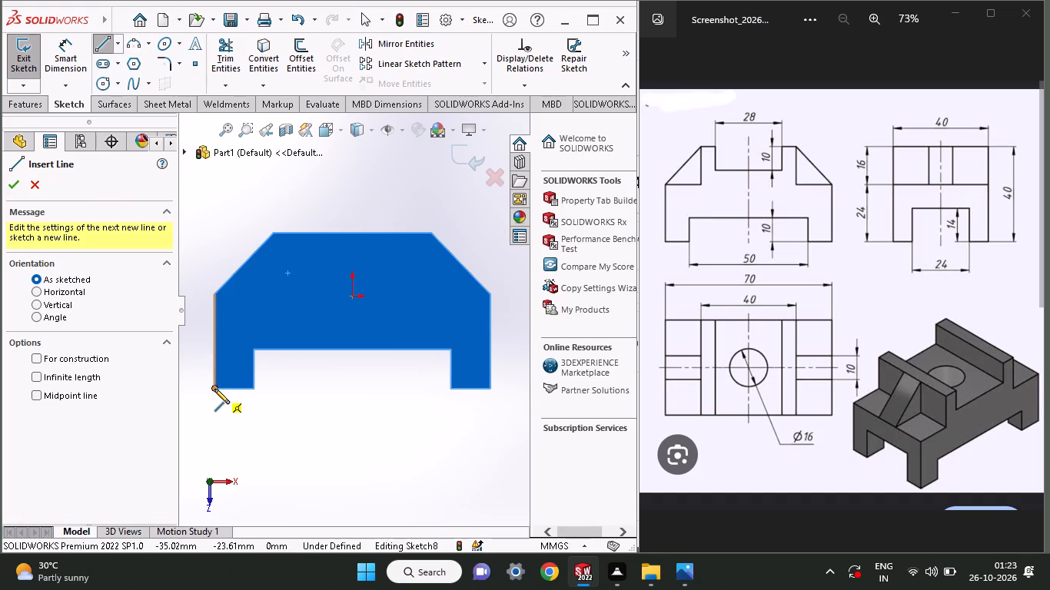
{"action": "left_click", "coordinate": [215, 296]}
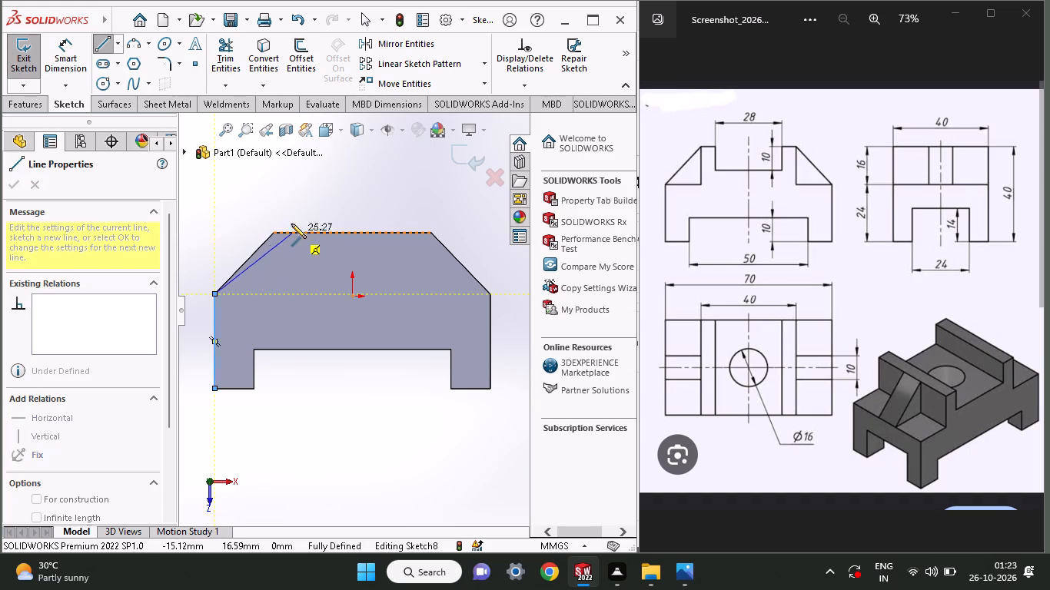
{"action": "left_click", "coordinate": [274, 231]}
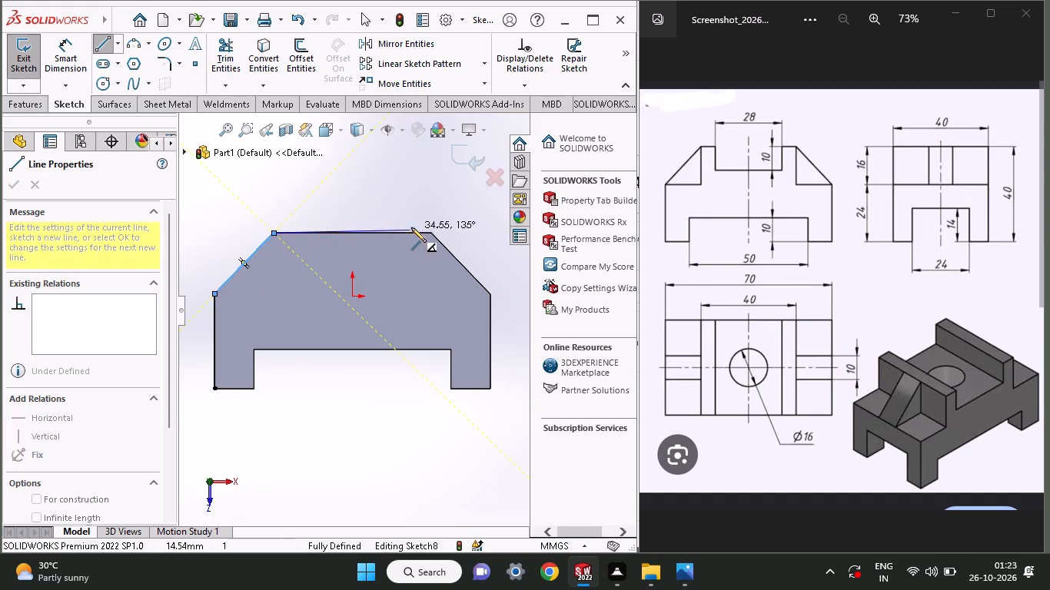
{"action": "left_click", "coordinate": [430, 234]}
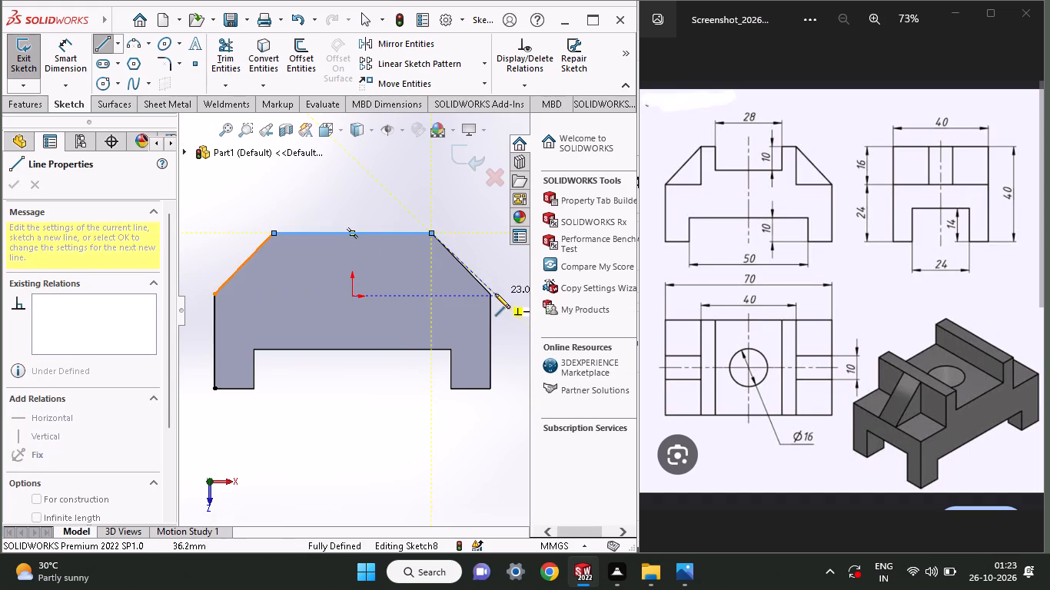
{"action": "left_click", "coordinate": [492, 296]}
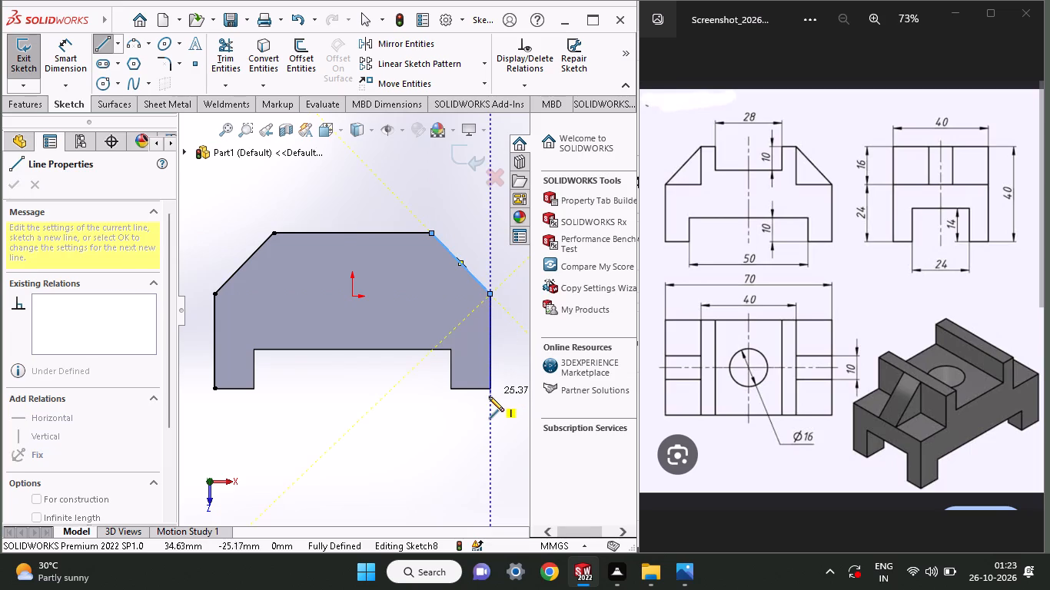
{"action": "left_click", "coordinate": [488, 391]}
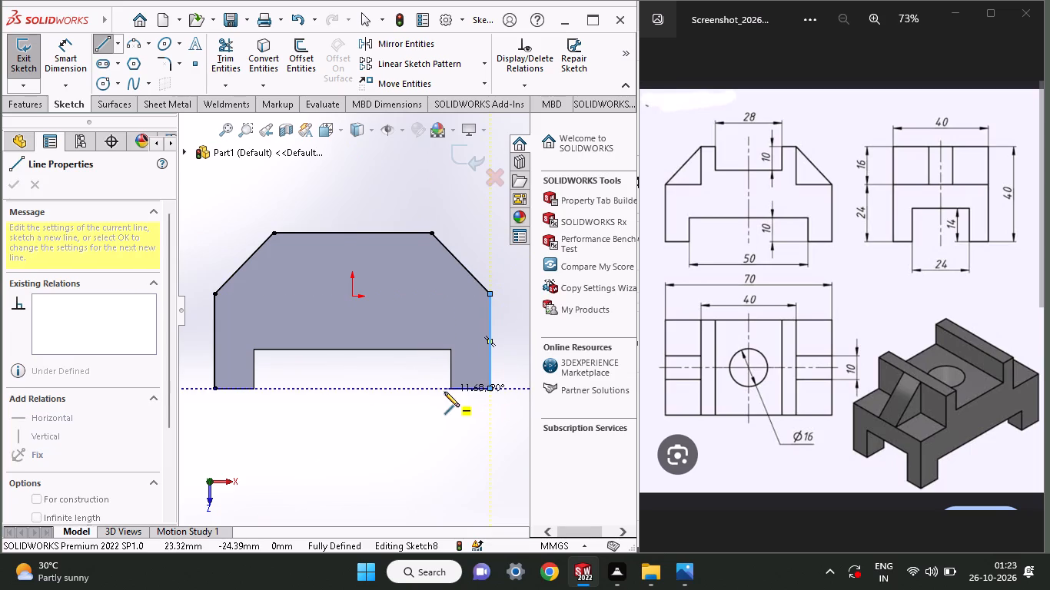
Close the outline along the underside with 10 mm foot bottoms, 10 mm inner foot edges and the slot's 50 mm upper edge.
{"action": "left_click", "coordinate": [452, 389]}
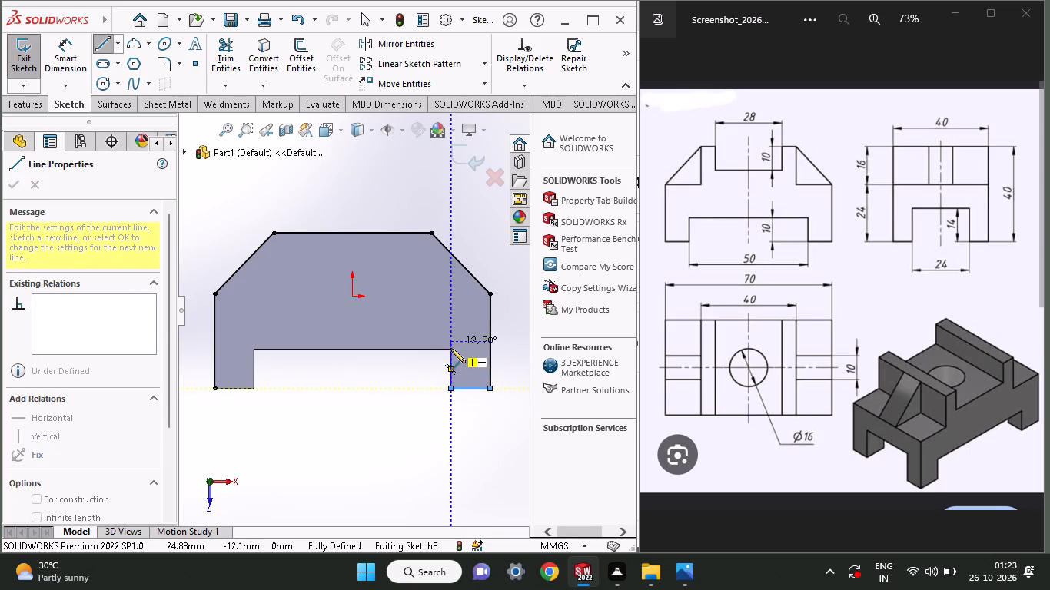
{"action": "left_click", "coordinate": [450, 352]}
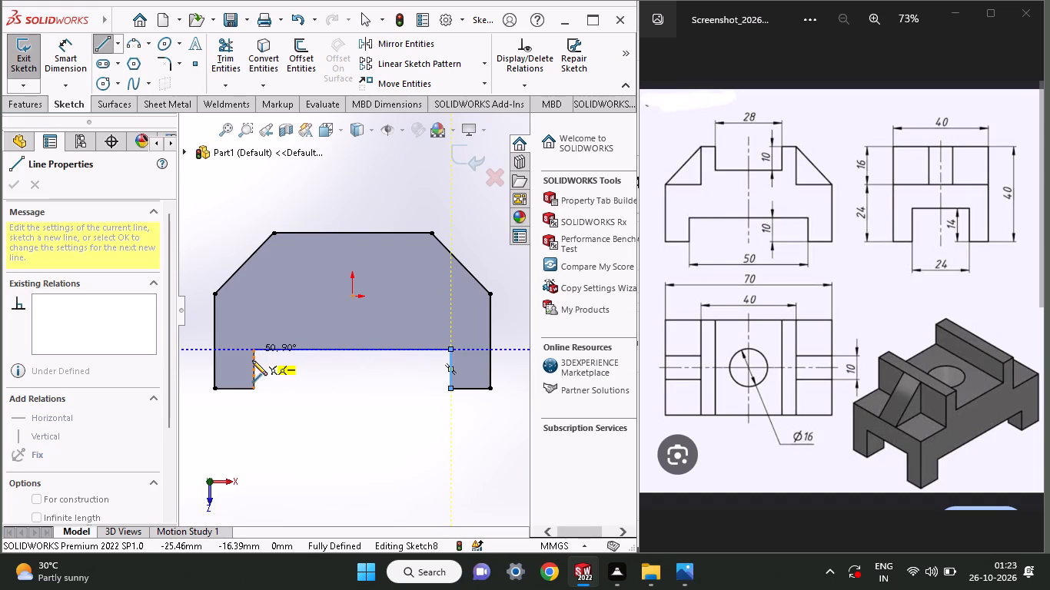
{"action": "left_click", "coordinate": [253, 350]}
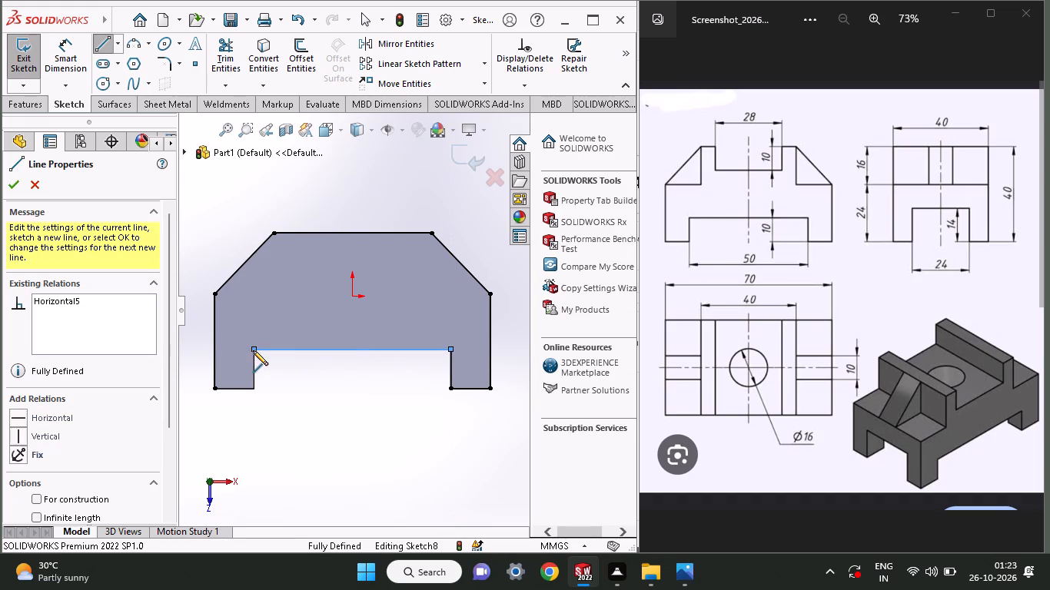
{"action": "left_click", "coordinate": [254, 389]}
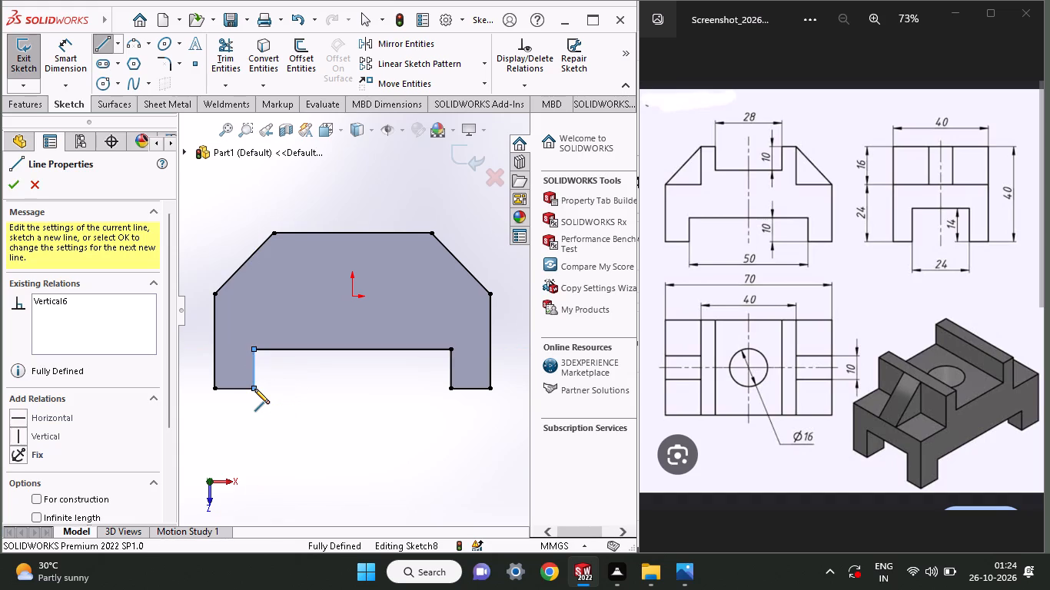
{"action": "left_click", "coordinate": [215, 388]}
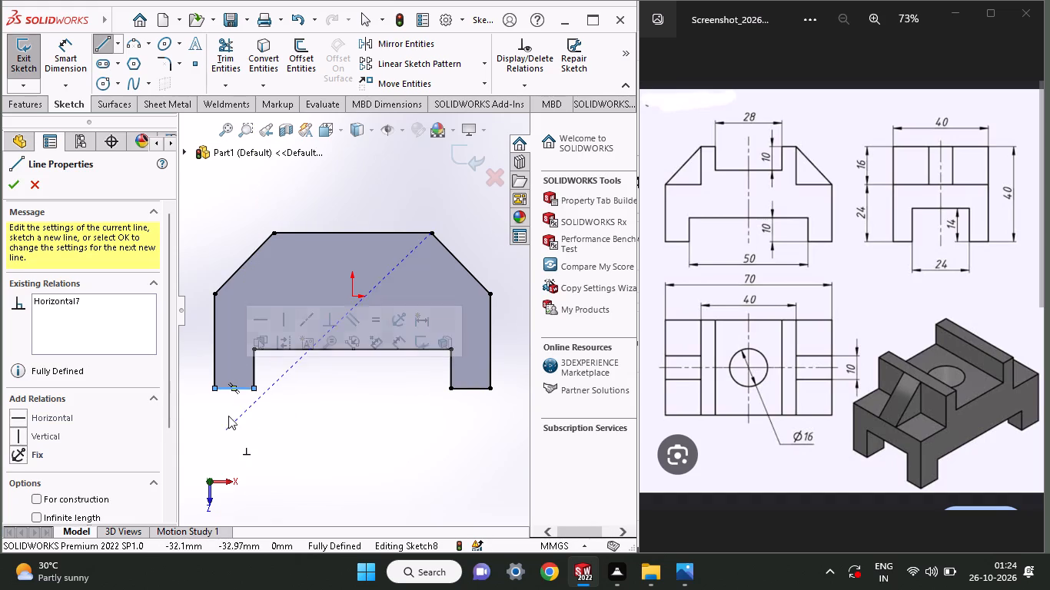
{"action": "right_click", "coordinate": [228, 416]}
{"action": "left_click", "coordinate": [246, 420]}
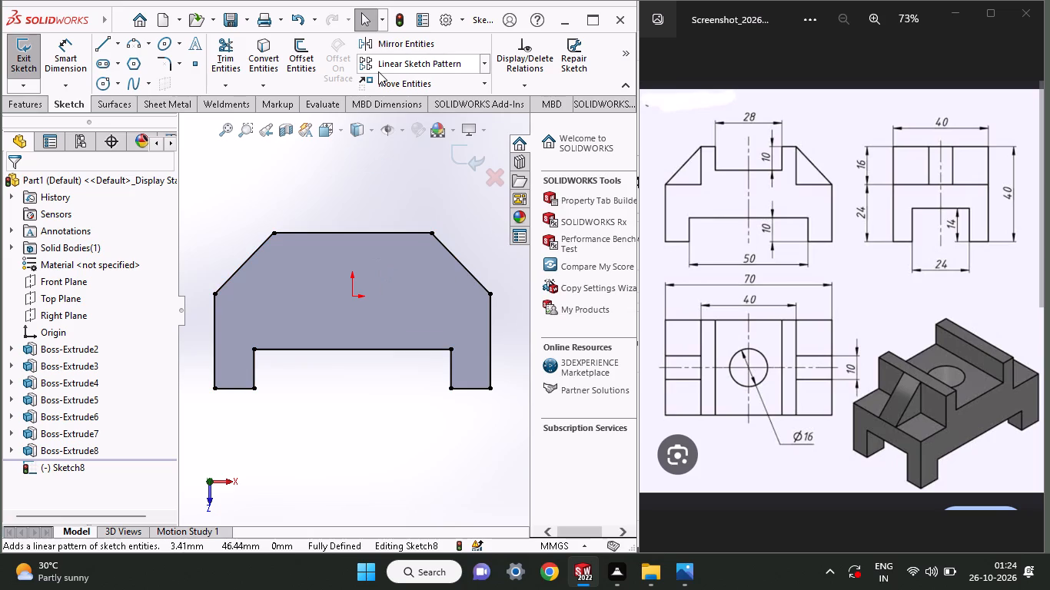
Extrude the closed profile as a 10 mm blind boss, merging the result.
{"action": "left_click", "coordinate": [12, 103]}
{"action": "left_click", "coordinate": [31, 68]}
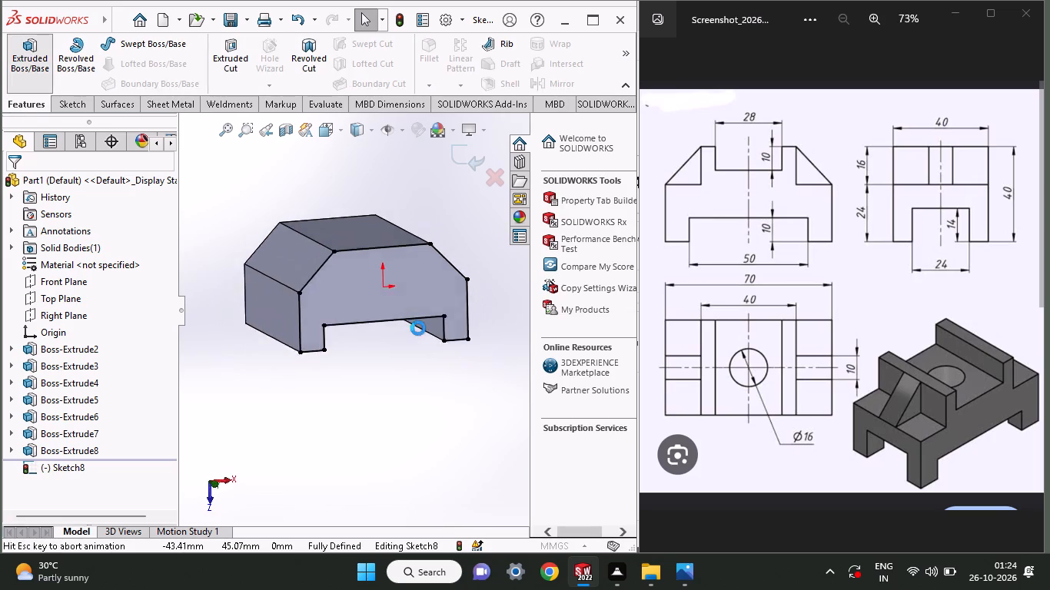
{"action": "left_click", "coordinate": [17, 180]}
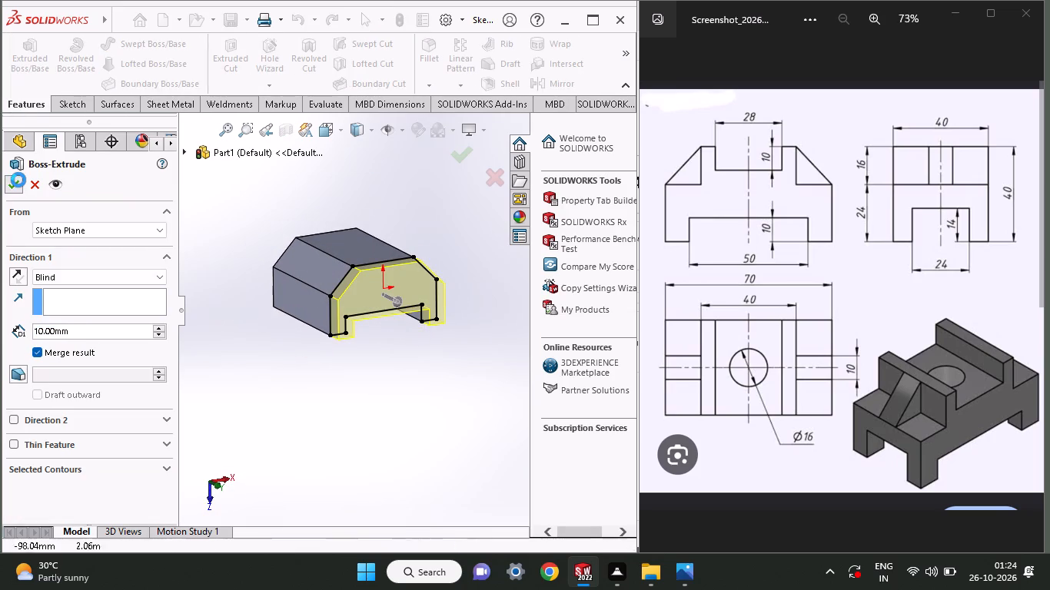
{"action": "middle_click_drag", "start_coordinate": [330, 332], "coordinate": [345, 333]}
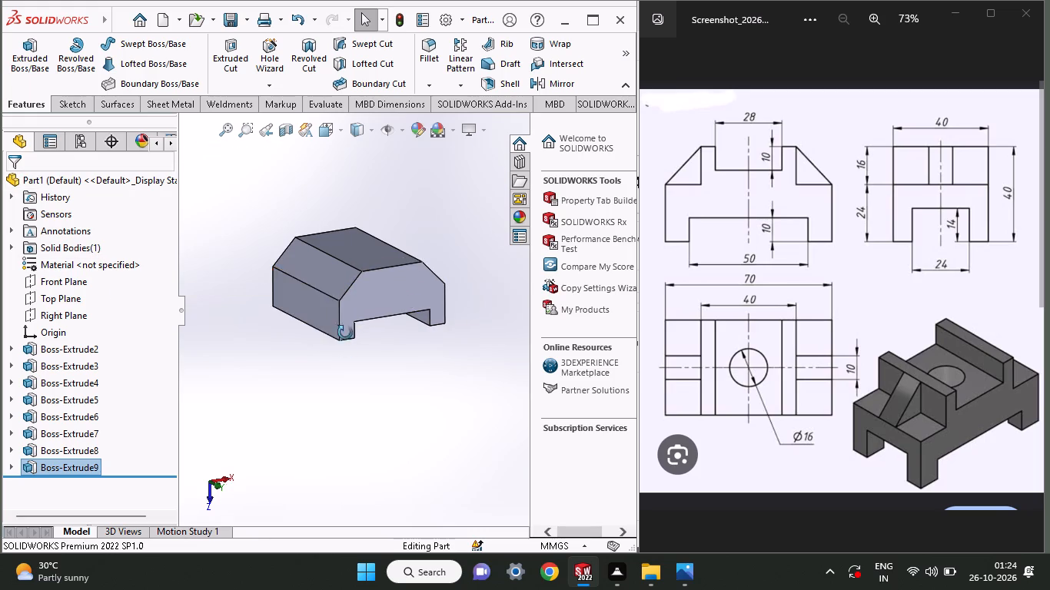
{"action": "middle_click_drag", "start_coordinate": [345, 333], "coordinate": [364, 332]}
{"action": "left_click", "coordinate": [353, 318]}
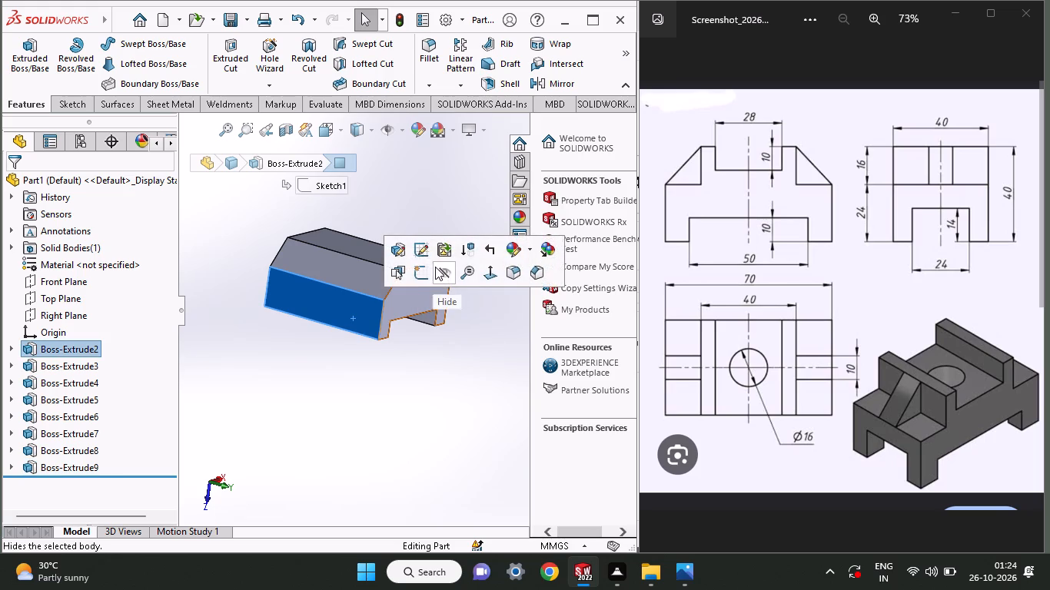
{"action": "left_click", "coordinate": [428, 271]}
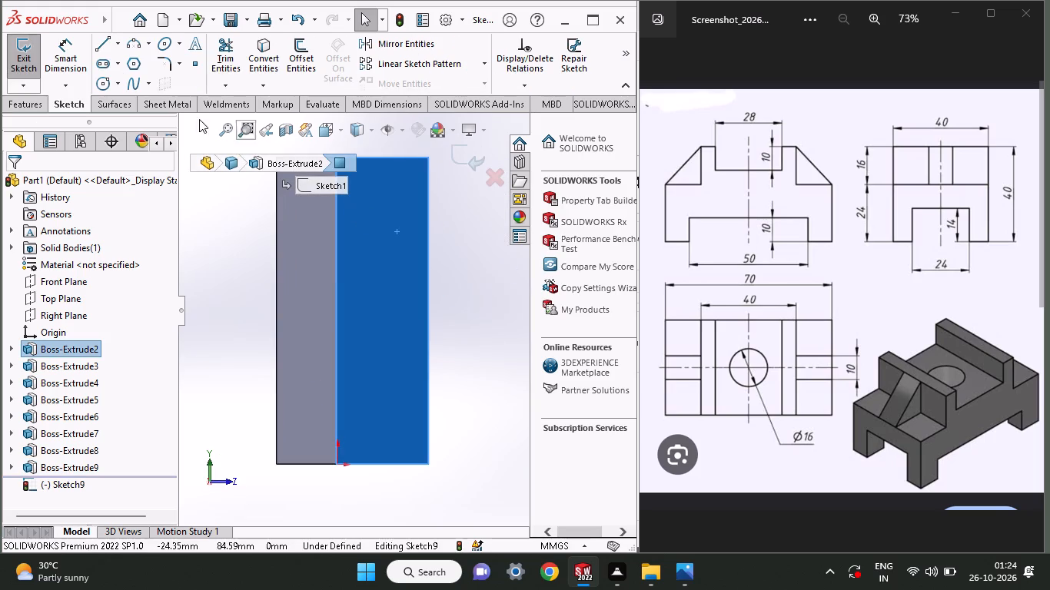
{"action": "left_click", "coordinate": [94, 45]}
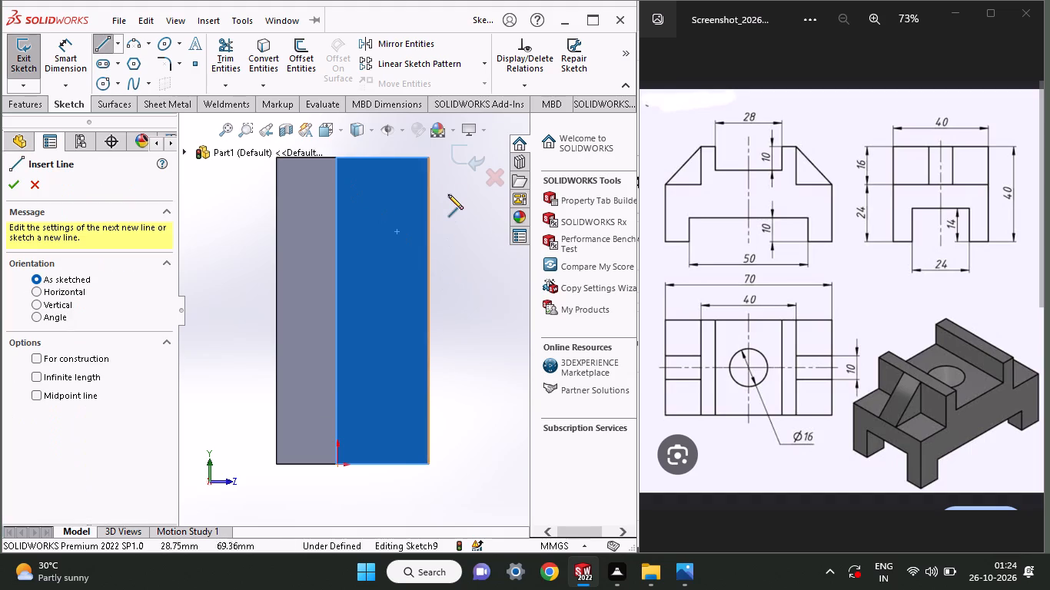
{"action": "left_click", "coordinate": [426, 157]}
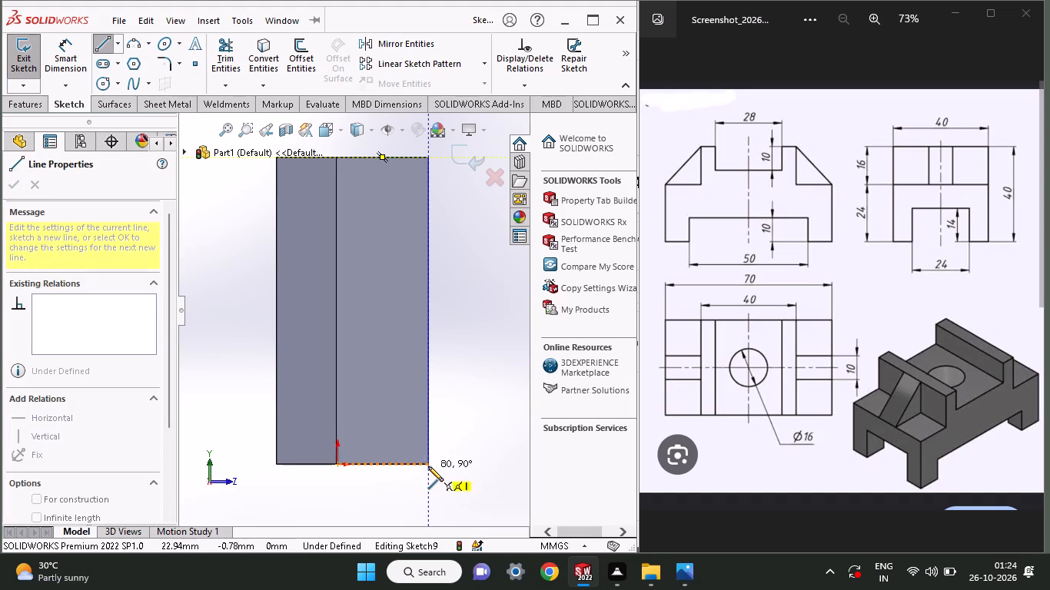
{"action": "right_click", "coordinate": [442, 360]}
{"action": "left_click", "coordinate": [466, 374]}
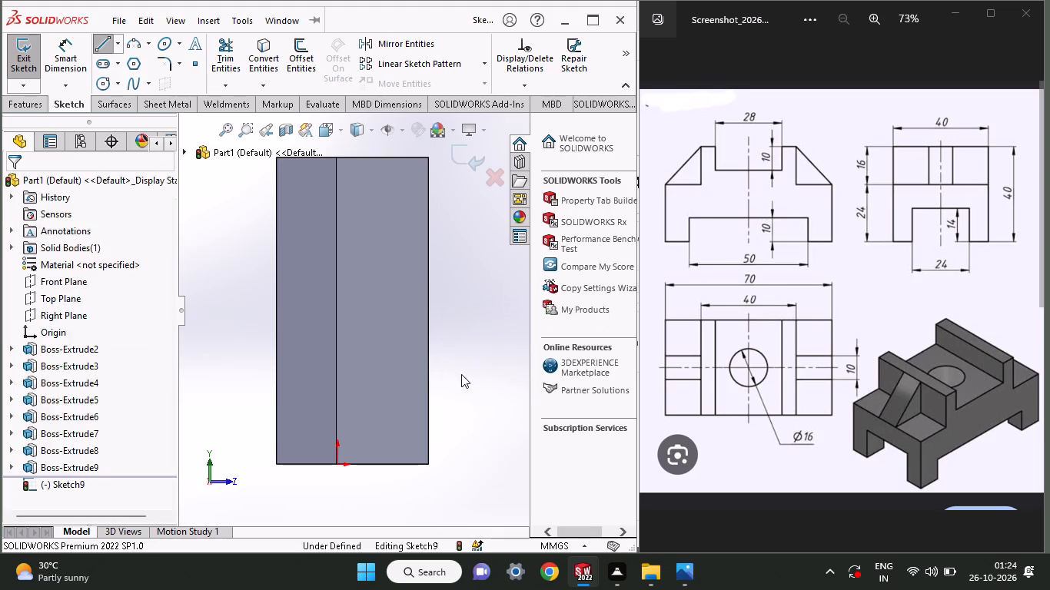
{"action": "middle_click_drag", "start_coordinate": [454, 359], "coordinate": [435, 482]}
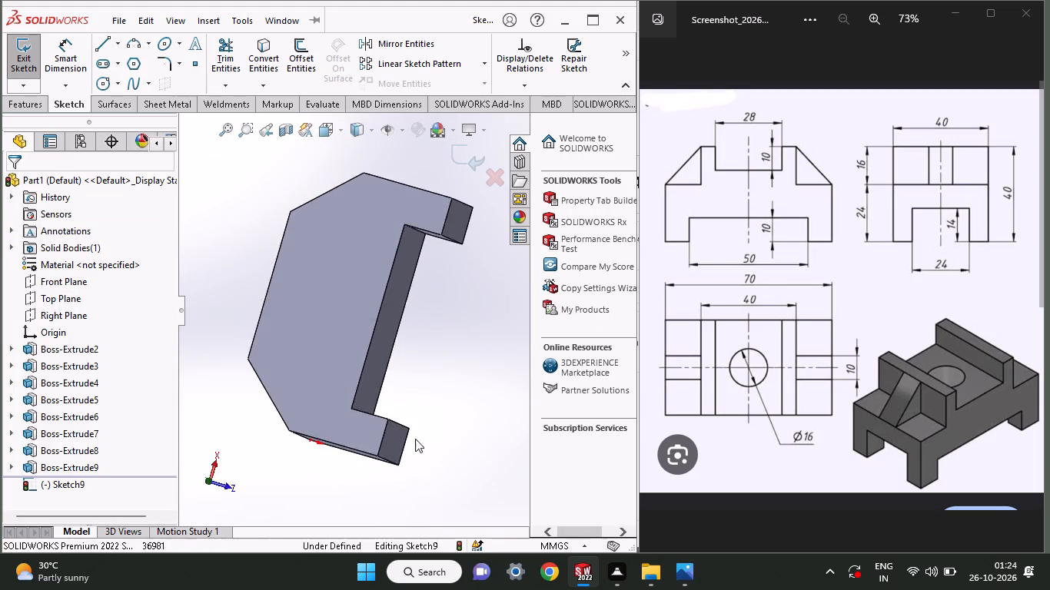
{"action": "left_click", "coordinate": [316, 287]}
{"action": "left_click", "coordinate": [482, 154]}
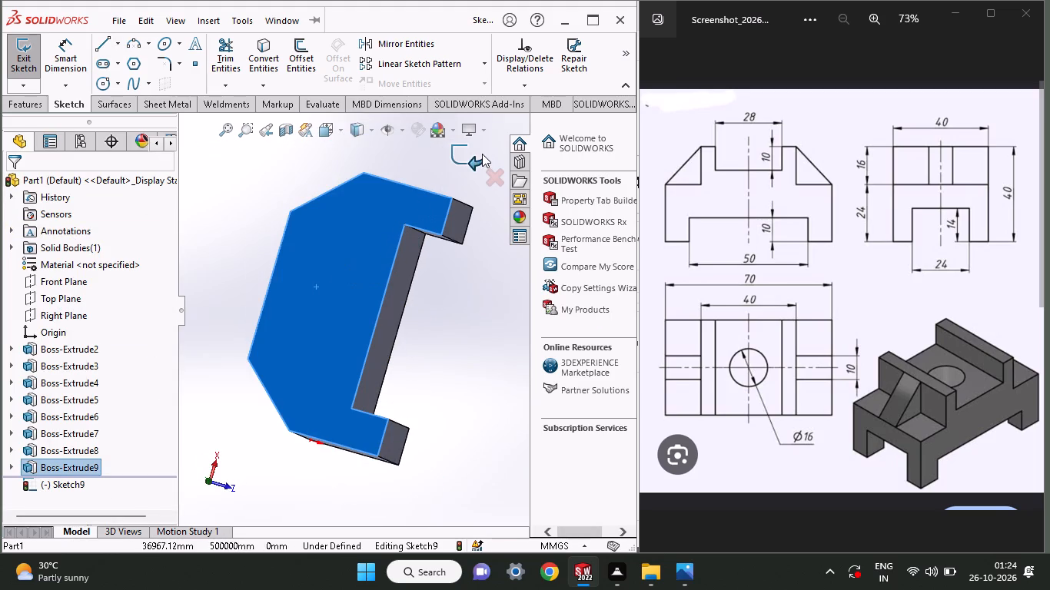
Start a sketch on the newest layer's outer face and trace its 24 mm sides, sloped shoulders and 40 mm top edge.
{"action": "left_click", "coordinate": [377, 230]}
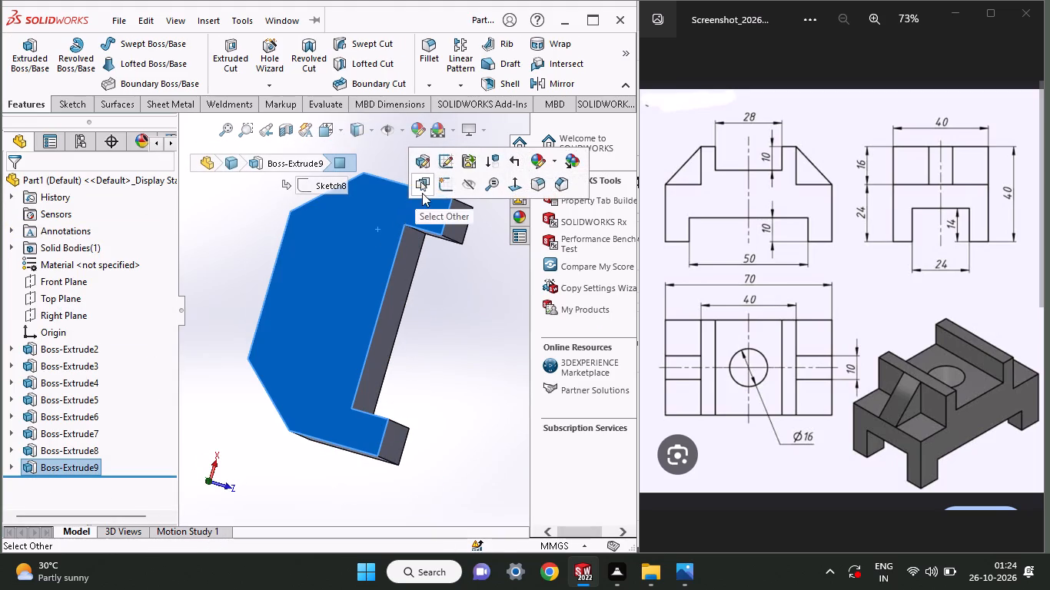
{"action": "left_click", "coordinate": [440, 187]}
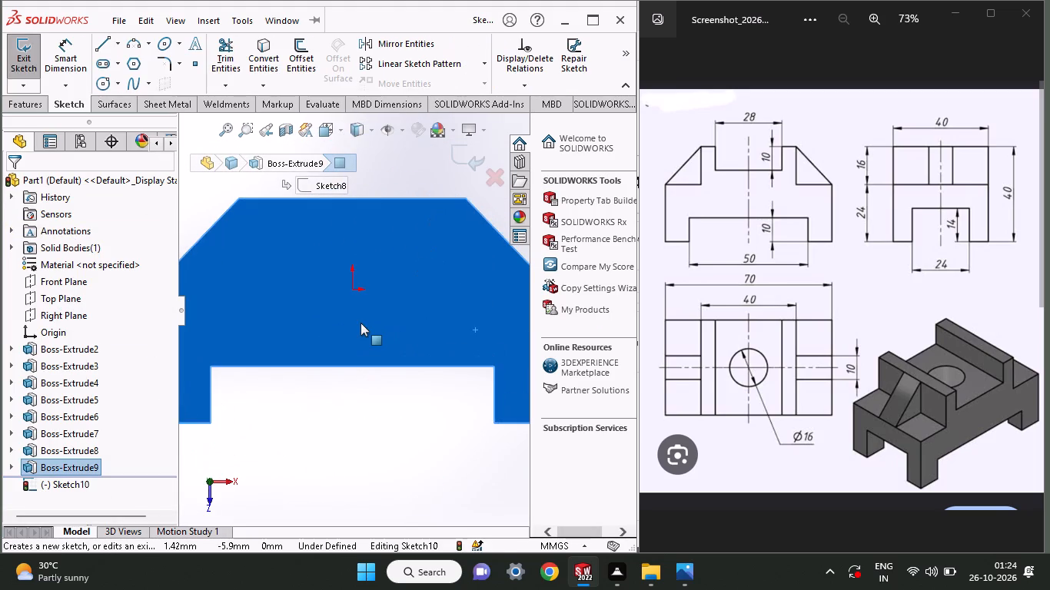
{"action": "scroll", "coordinate": [438, 278], "scroll_direction": "up", "scroll_amount": 2, "text": "ctrl"}
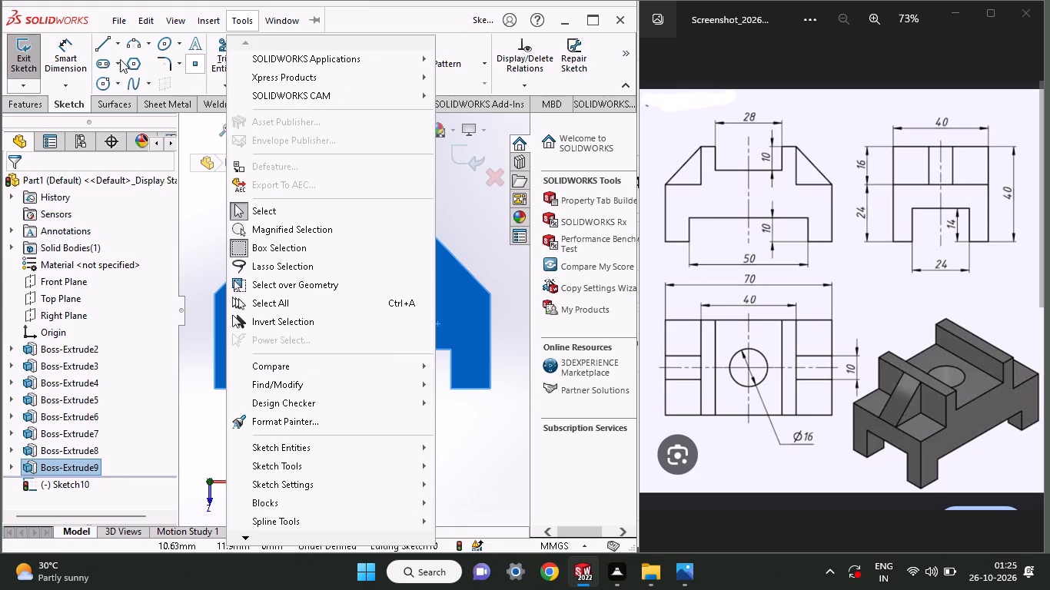
{"action": "left_click", "coordinate": [96, 48]}
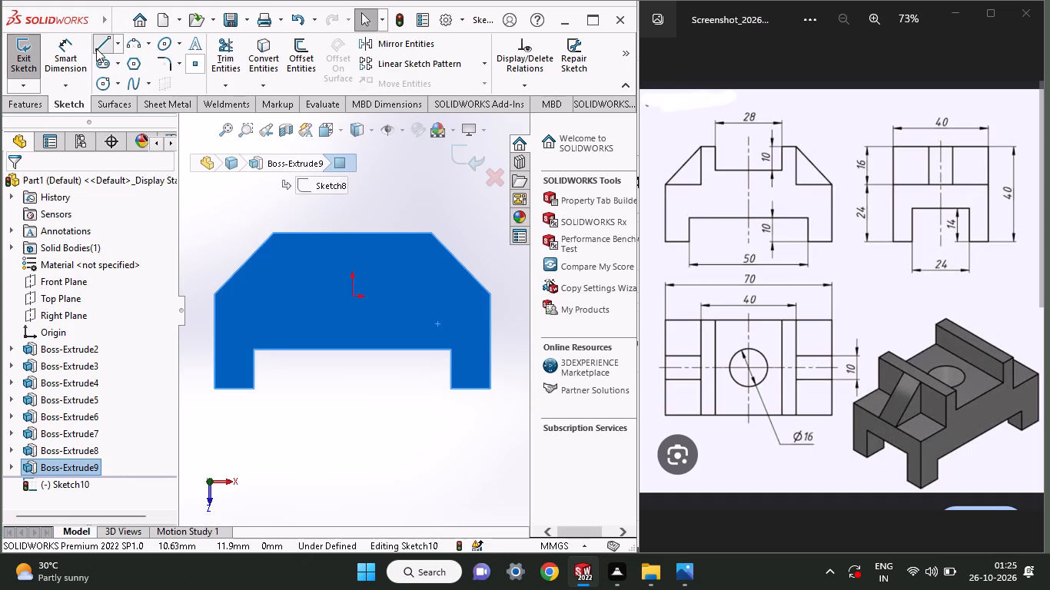
{"action": "left_click", "coordinate": [217, 389]}
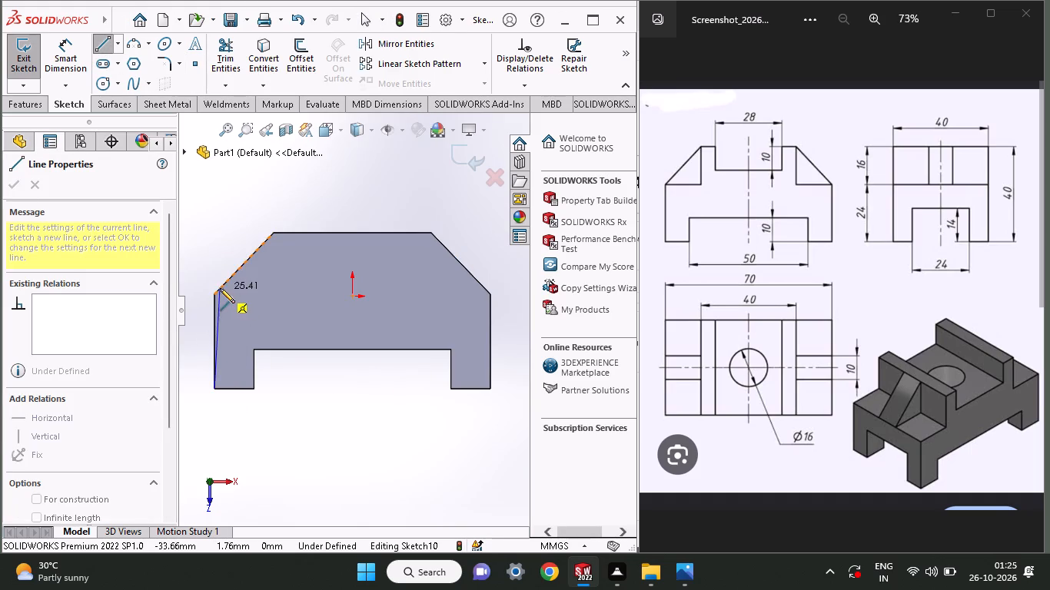
{"action": "left_click", "coordinate": [214, 297]}
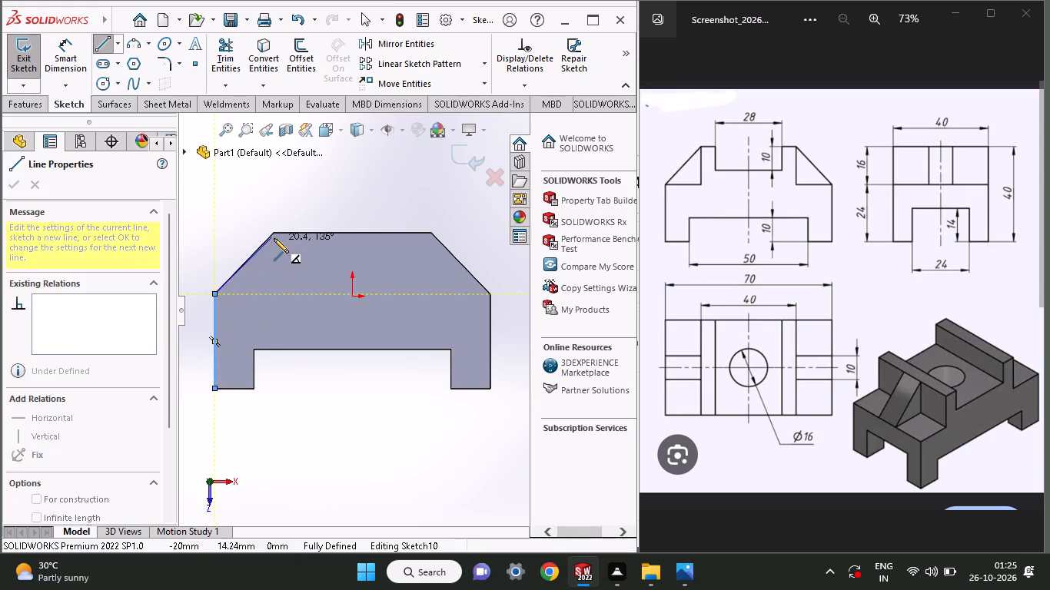
{"action": "left_click", "coordinate": [274, 234]}
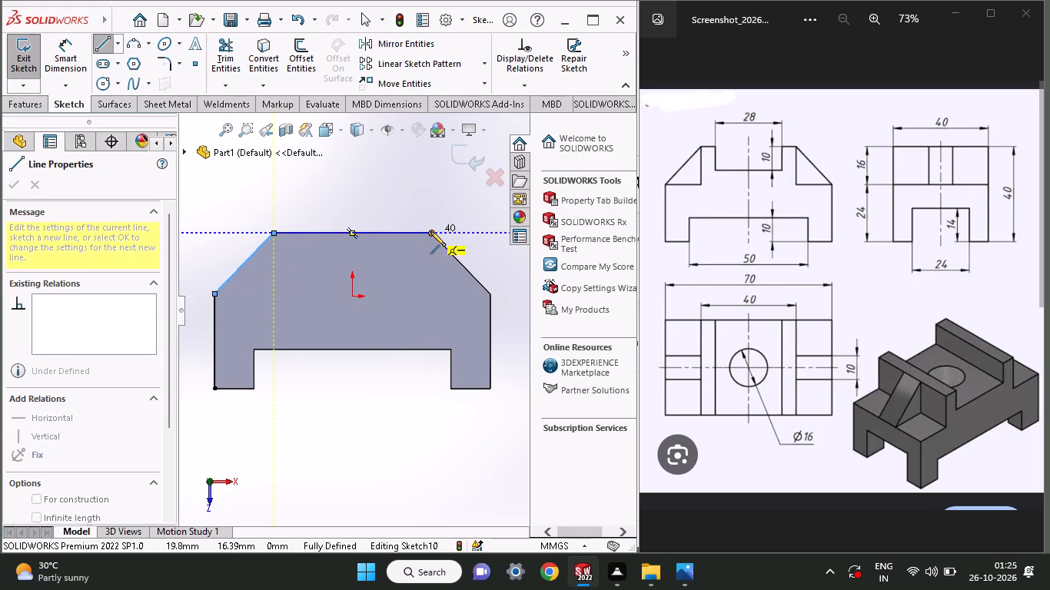
{"action": "left_click", "coordinate": [430, 231]}
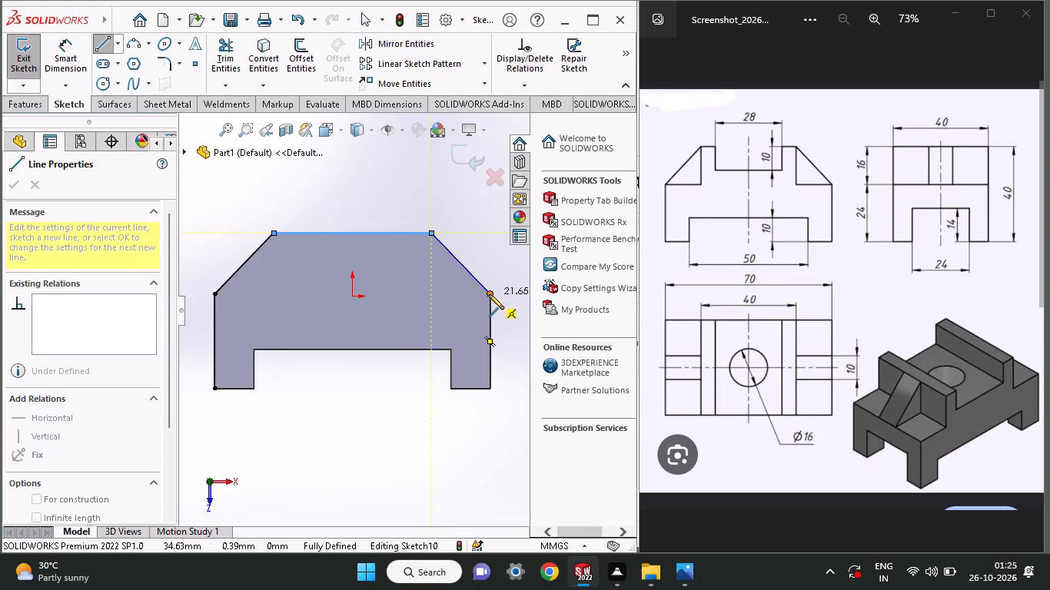
{"action": "left_click", "coordinate": [489, 294]}
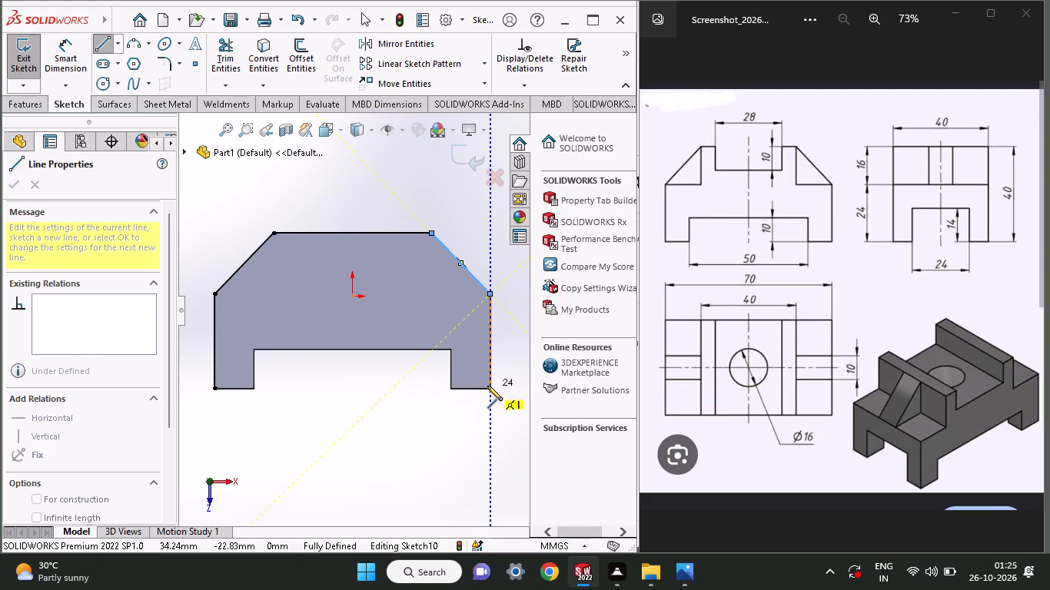
{"action": "left_click", "coordinate": [490, 387]}
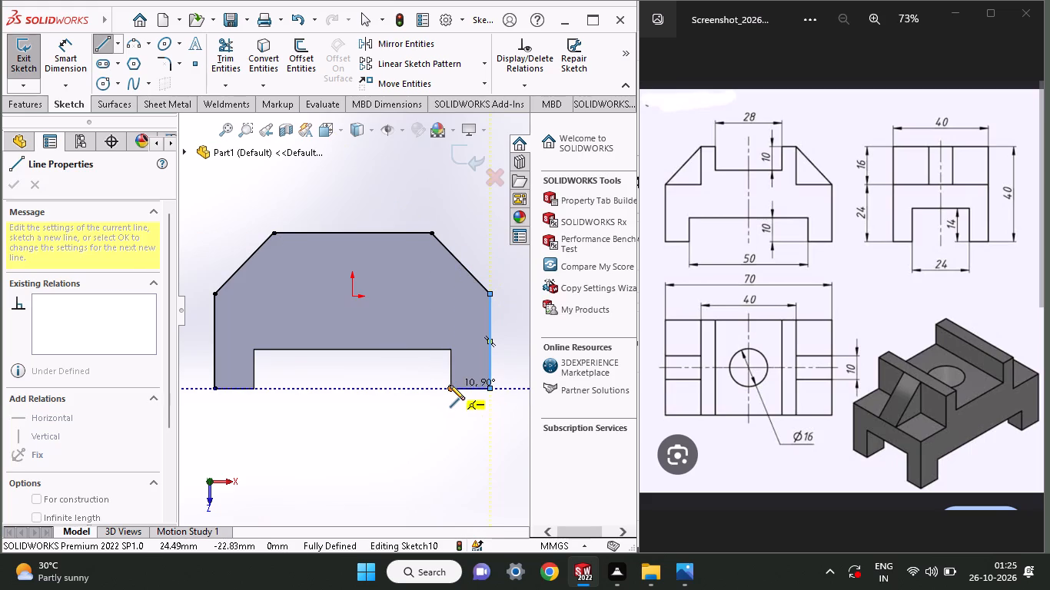
Close the outline along the underside with 10 mm foot bottoms, 10 mm inner foot edges and the slot's 50 mm upper edge.
{"action": "left_click", "coordinate": [450, 385]}
{"action": "left_click", "coordinate": [452, 350]}
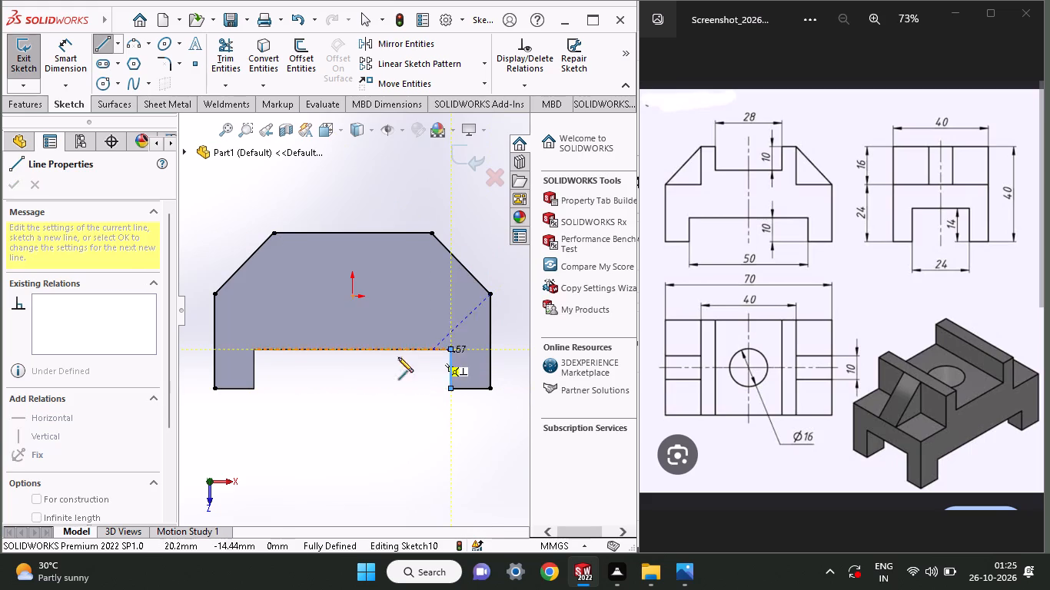
{"action": "left_click", "coordinate": [254, 350]}
{"action": "left_click", "coordinate": [255, 390]}
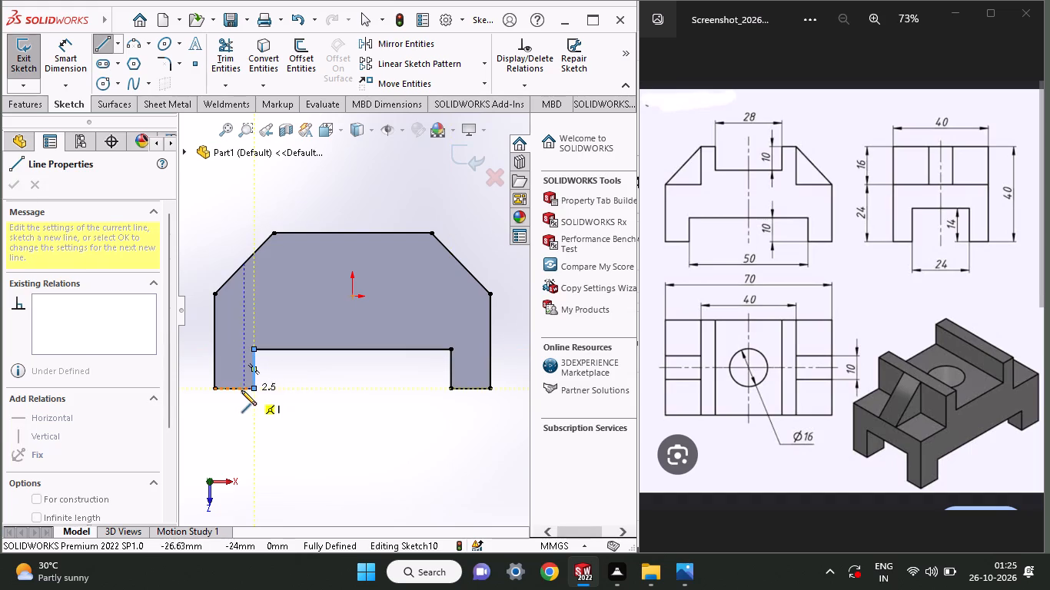
{"action": "left_click", "coordinate": [212, 389]}
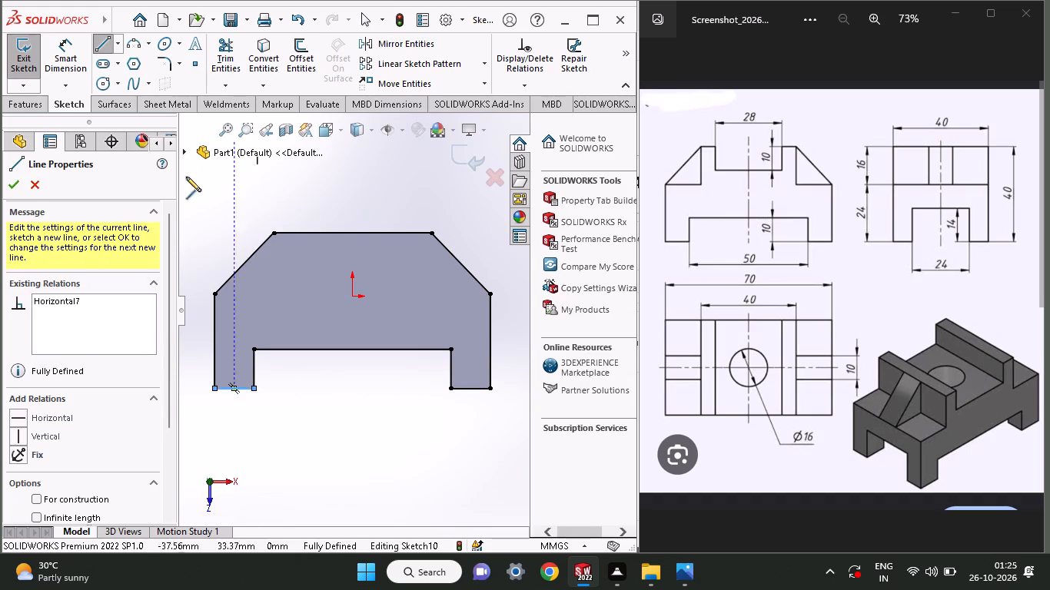
Cut-extrude the closed profile 10 mm blind from its sketch plane.
{"action": "left_click", "coordinate": [18, 112]}
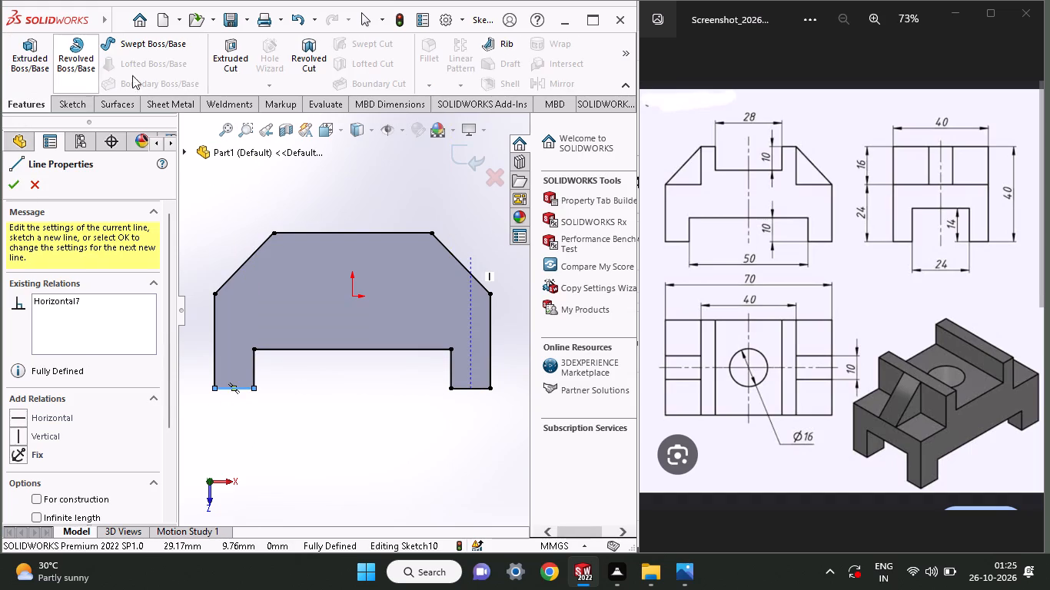
{"action": "left_click", "coordinate": [233, 60]}
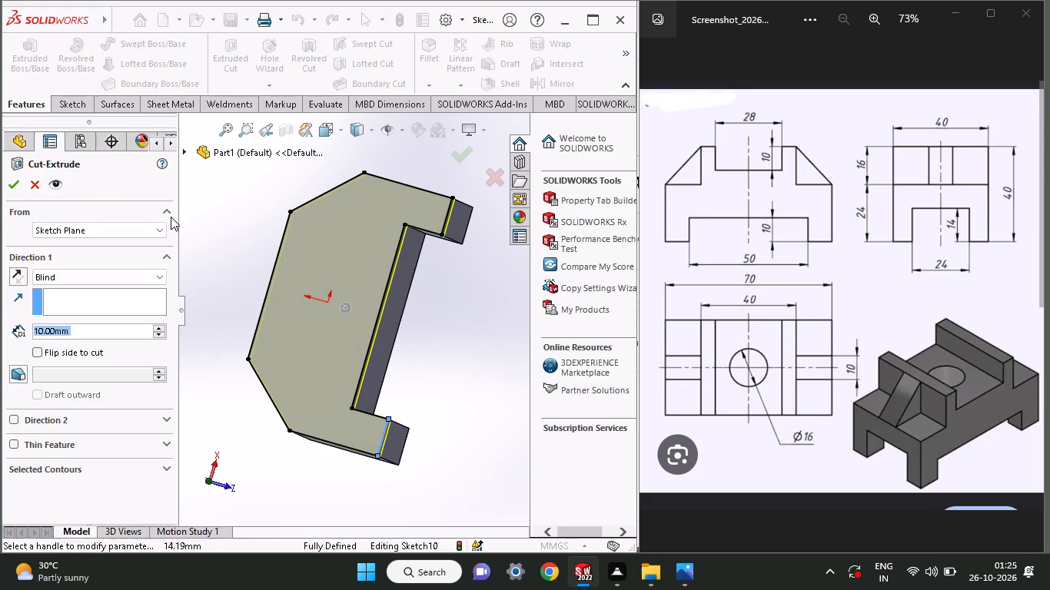
{"action": "left_click", "coordinate": [20, 184]}
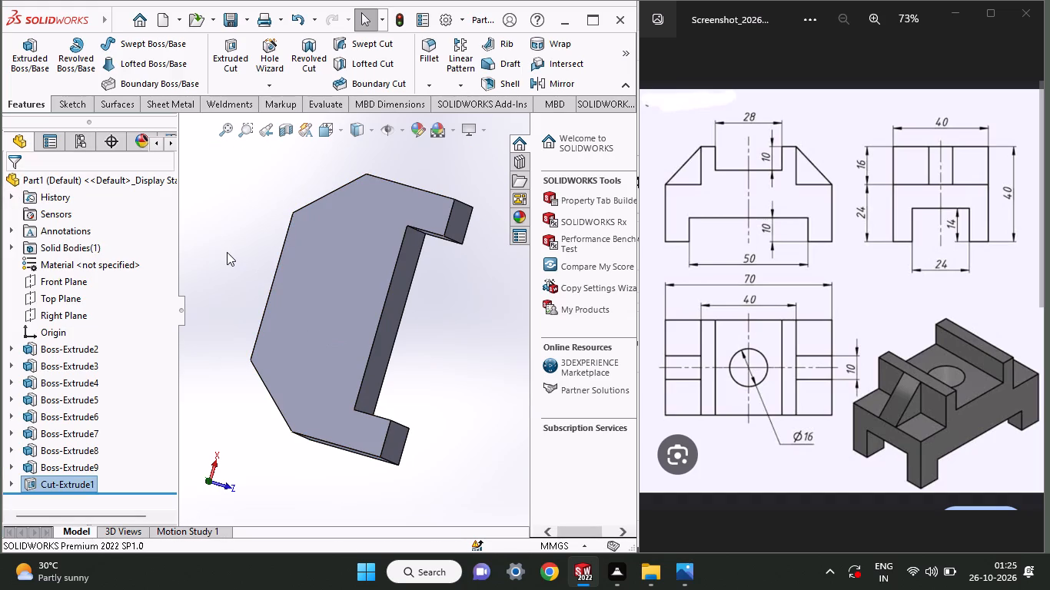
Start a sketch on the block's 24 mm high side face and draw a corner rectangle about 8 mm deep from its bottom edge, near mid-length.
{"action": "middle_click_drag", "start_coordinate": [227, 252], "coordinate": [336, 139]}
{"action": "middle_click_drag", "start_coordinate": [352, 232], "coordinate": [301, 211]}
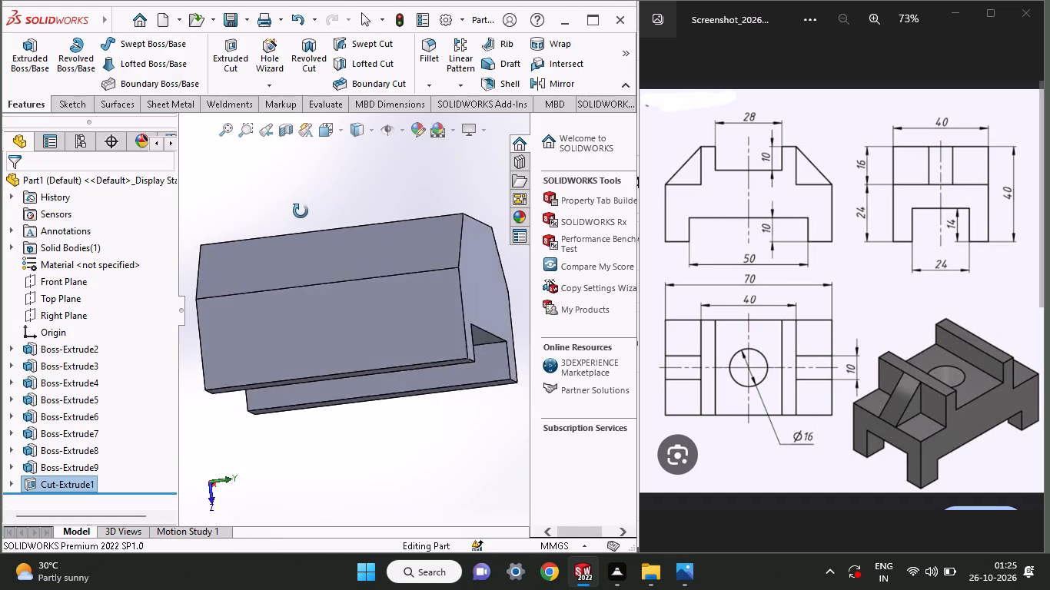
{"action": "middle_click_drag", "start_coordinate": [301, 211], "coordinate": [316, 227]}
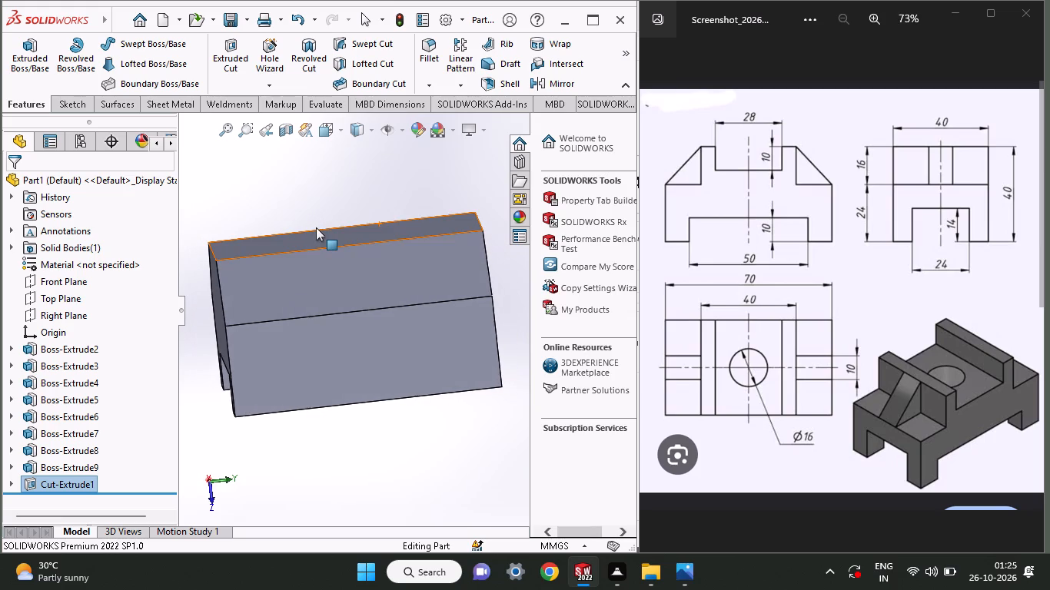
{"action": "left_click", "coordinate": [309, 380]}
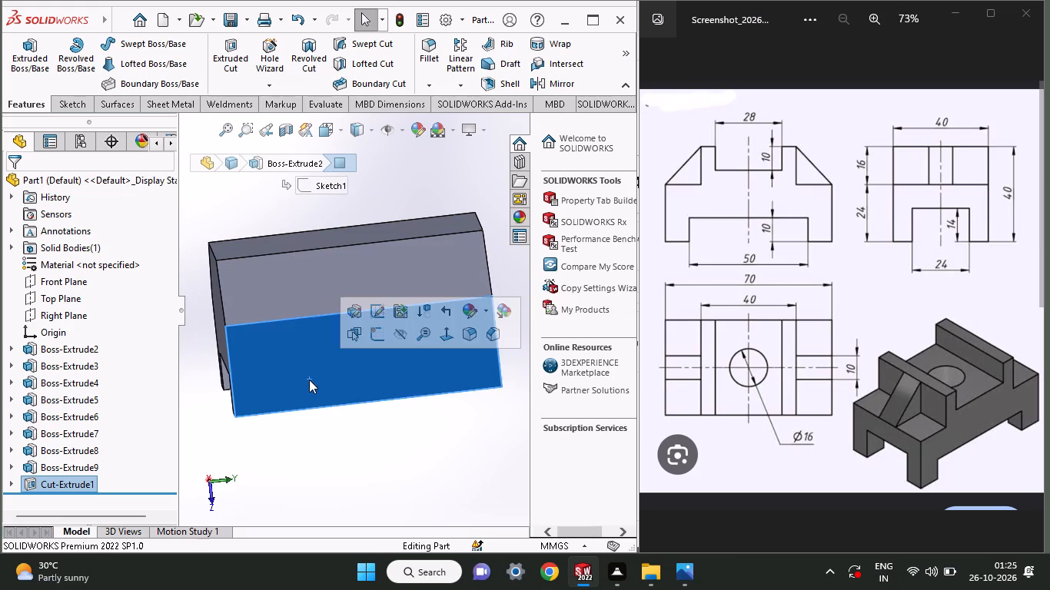
{"action": "left_click", "coordinate": [375, 343]}
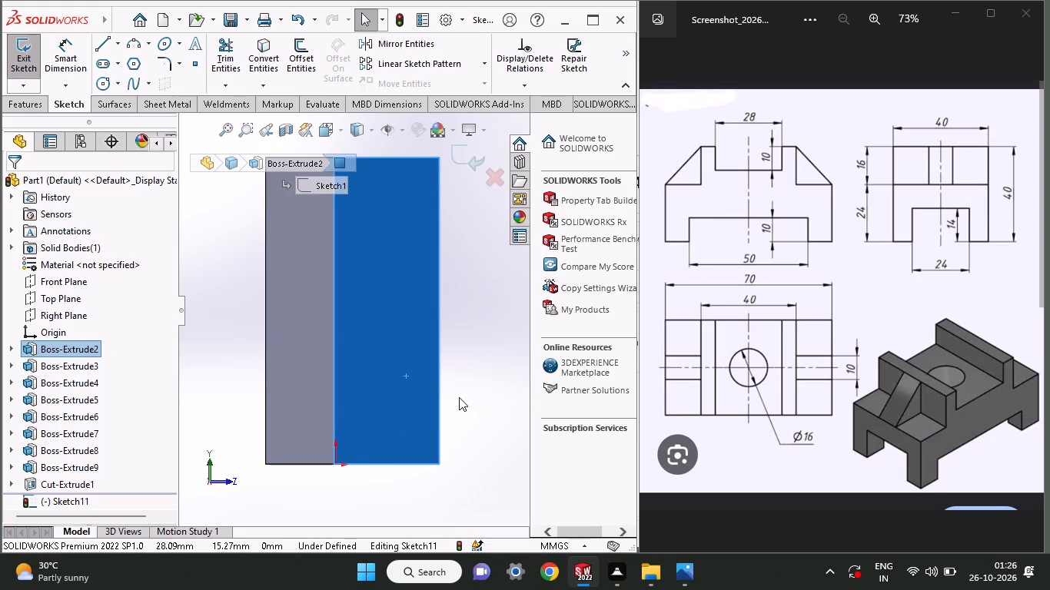
{"action": "left_click", "coordinate": [624, 48]}
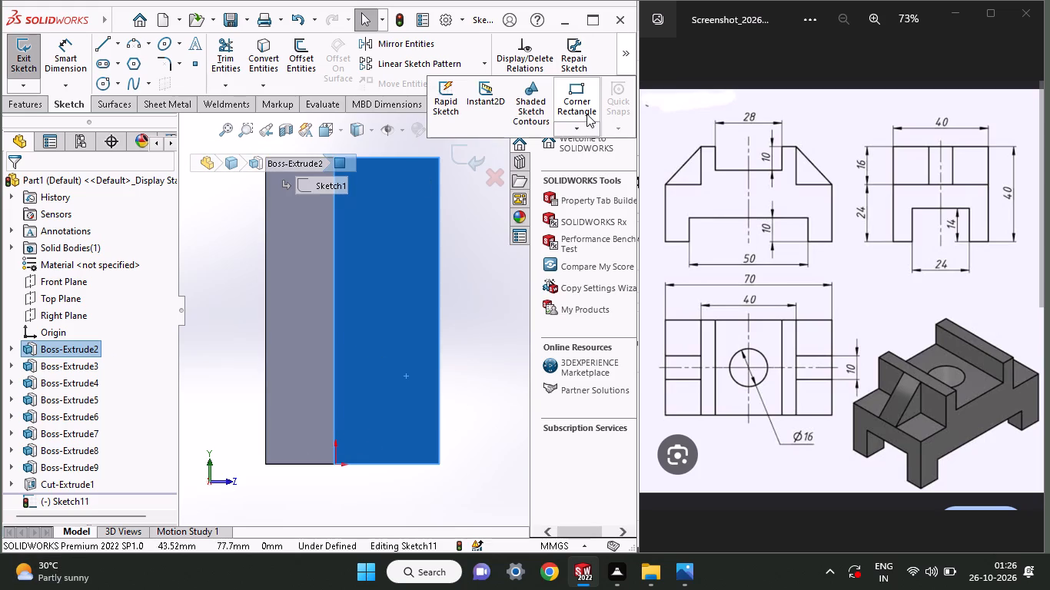
{"action": "left_click", "coordinate": [574, 128]}
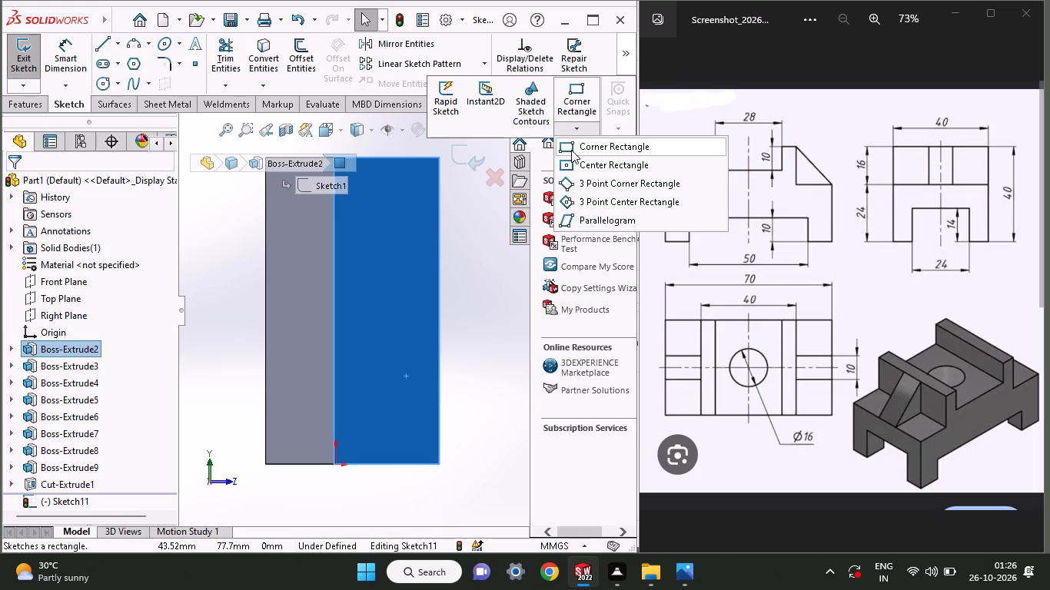
{"action": "left_click", "coordinate": [571, 150]}
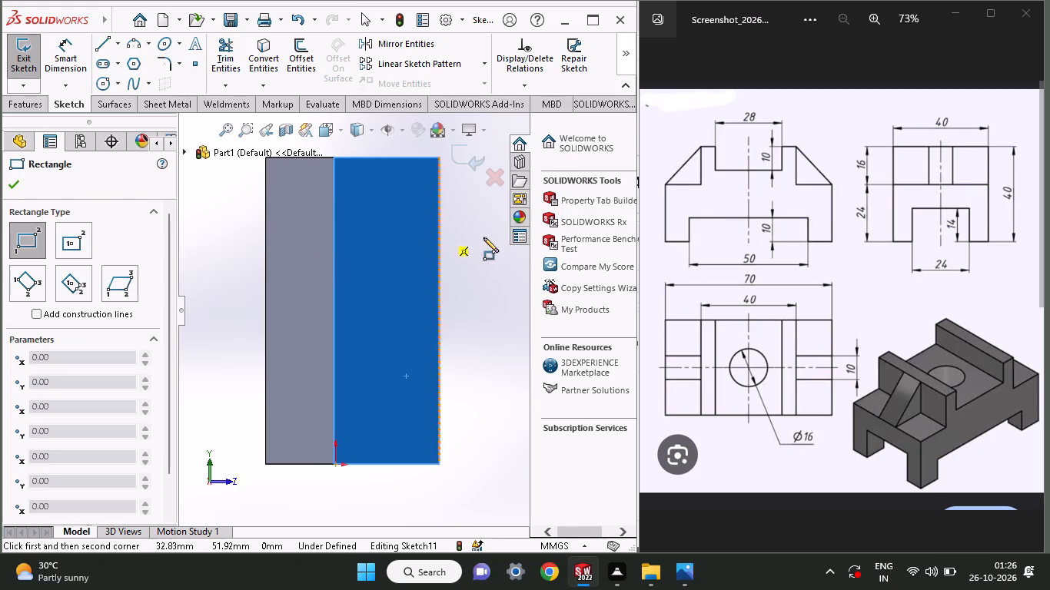
{"action": "left_click", "coordinate": [437, 237]}
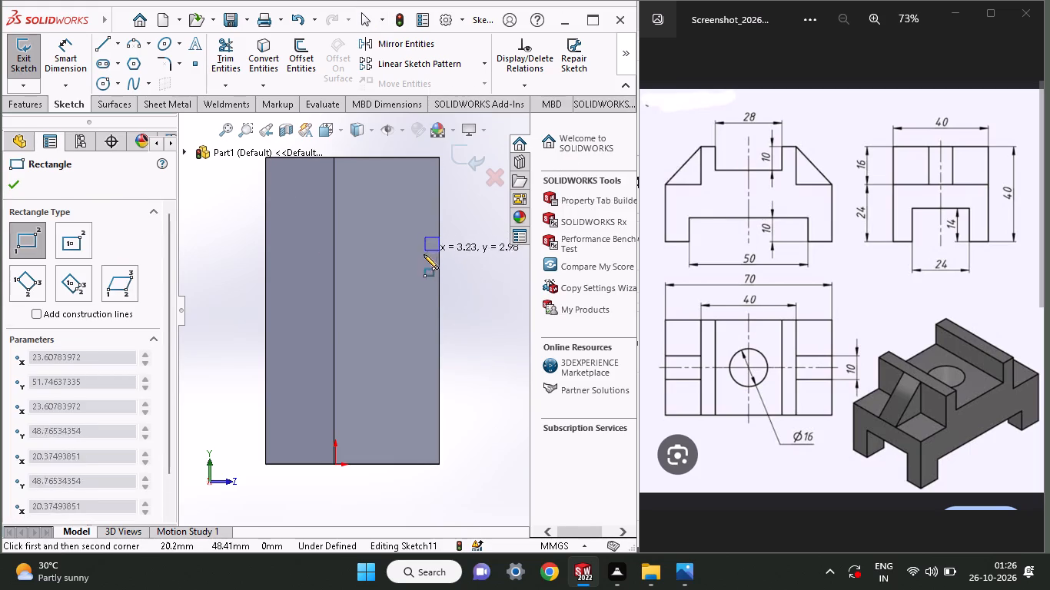
{"action": "left_click", "coordinate": [403, 380]}
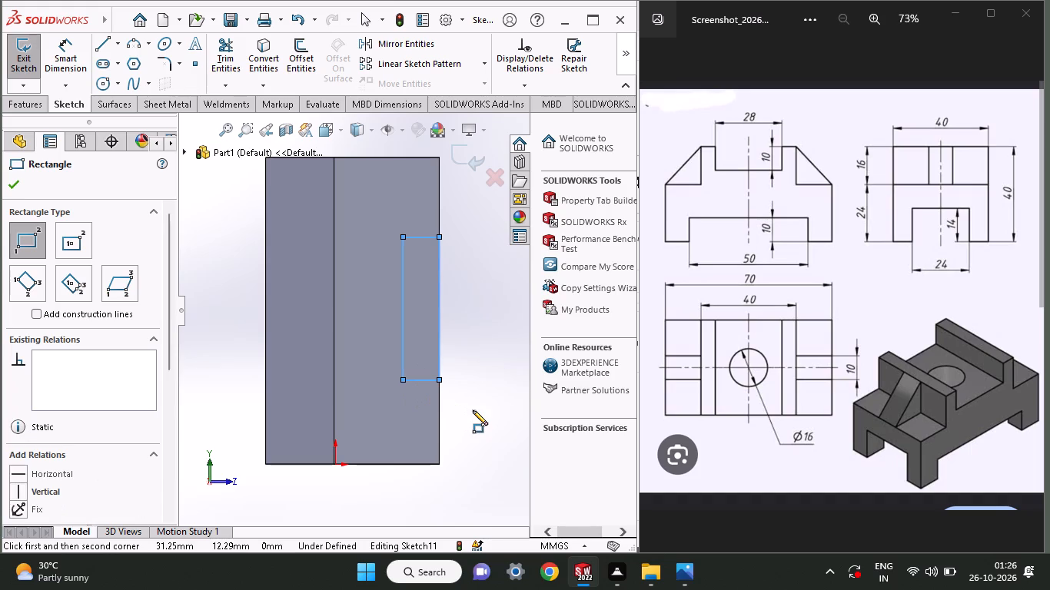
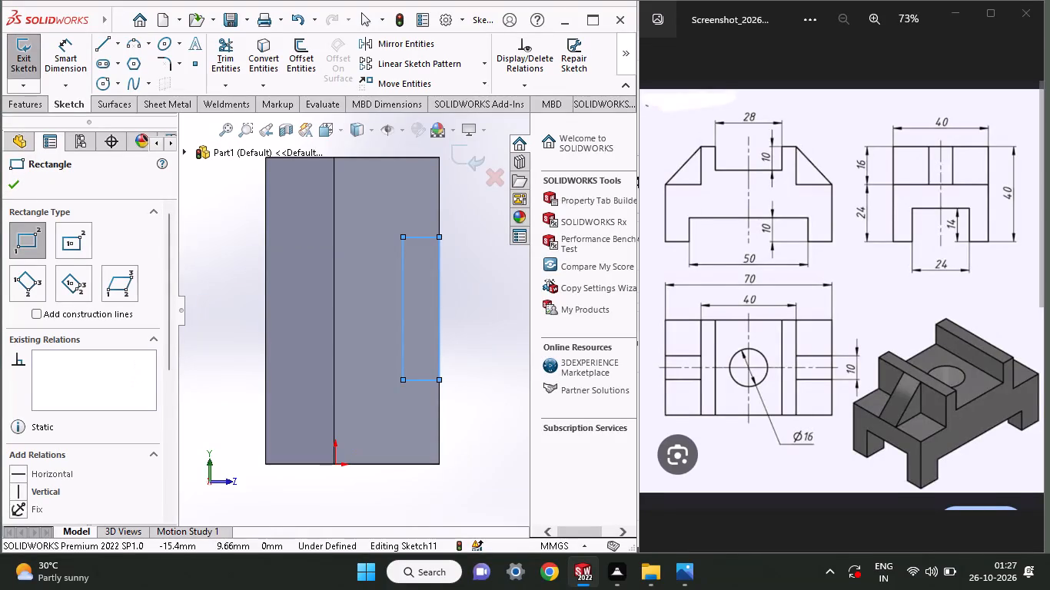
Start dimensioning the slot rectangle on the block's side face with Smart Dimension.
{"action": "left_click", "coordinate": [71, 48]}
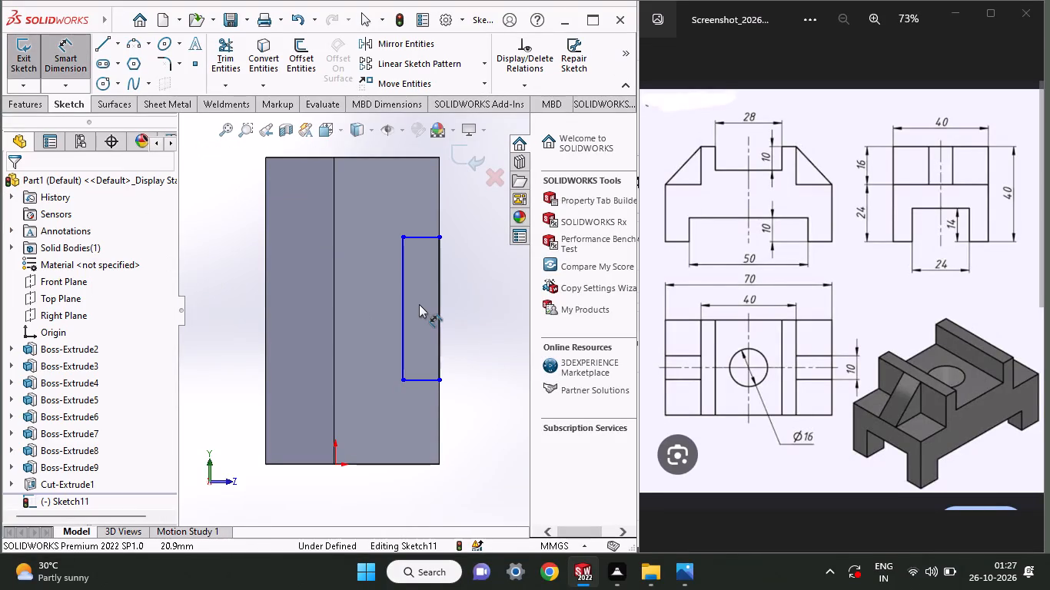
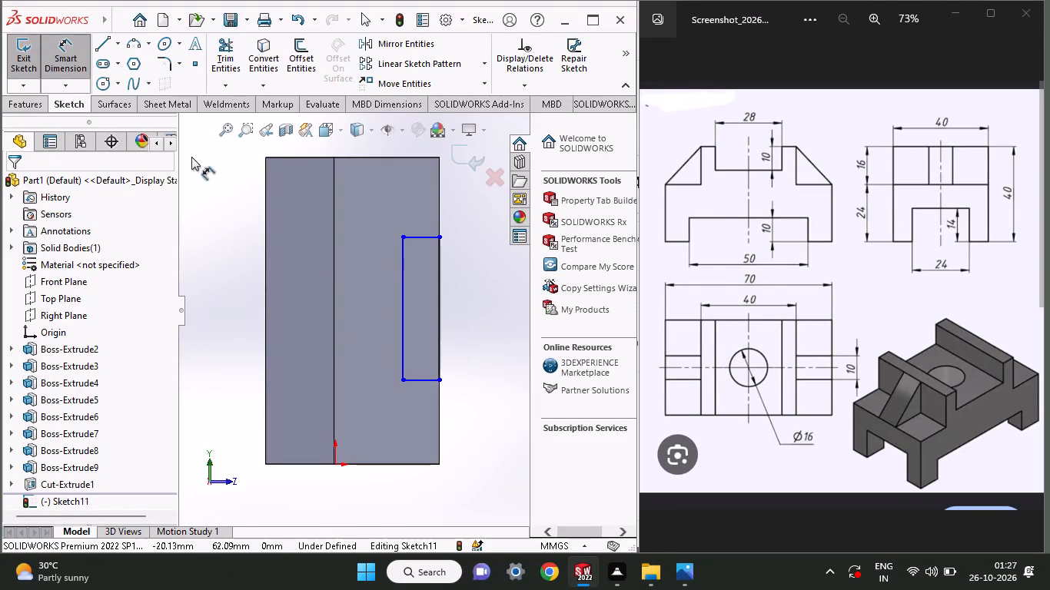
Dimension the slot rectangle's outer edge from its midpoint to its corner at 25 mm.
{"action": "left_click", "coordinate": [64, 56]}
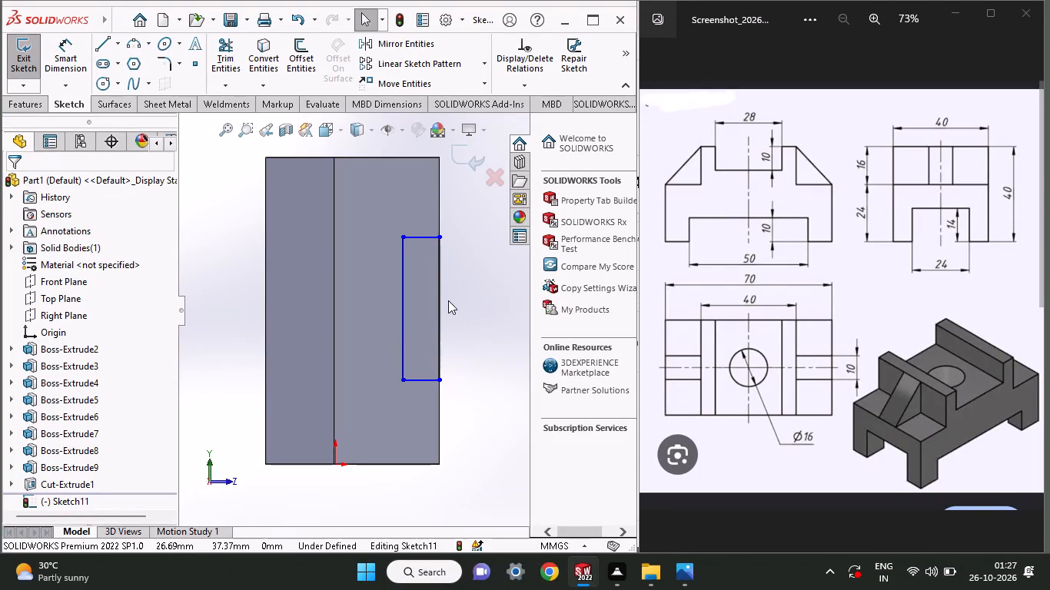
{"action": "left_click", "coordinate": [78, 68]}
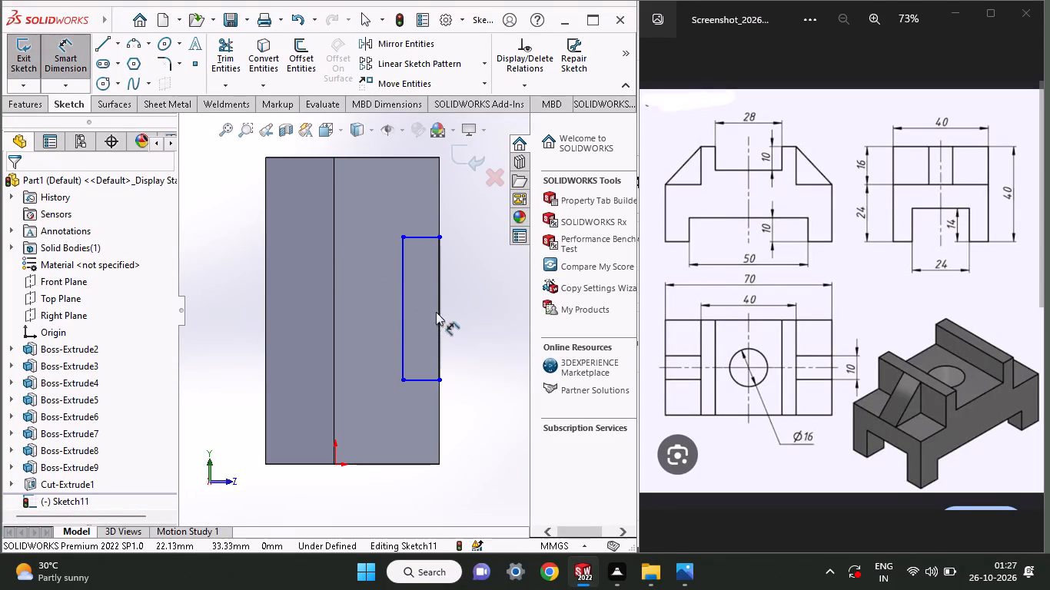
{"action": "left_click", "coordinate": [440, 307]}
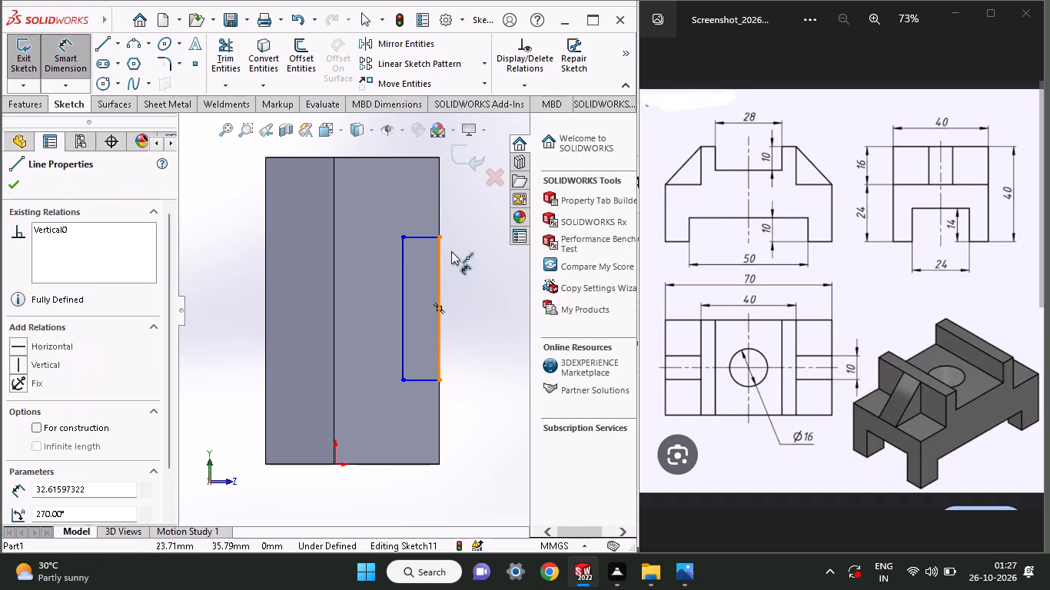
{"action": "left_click", "coordinate": [439, 239]}
{"action": "left_click", "coordinate": [471, 280]}
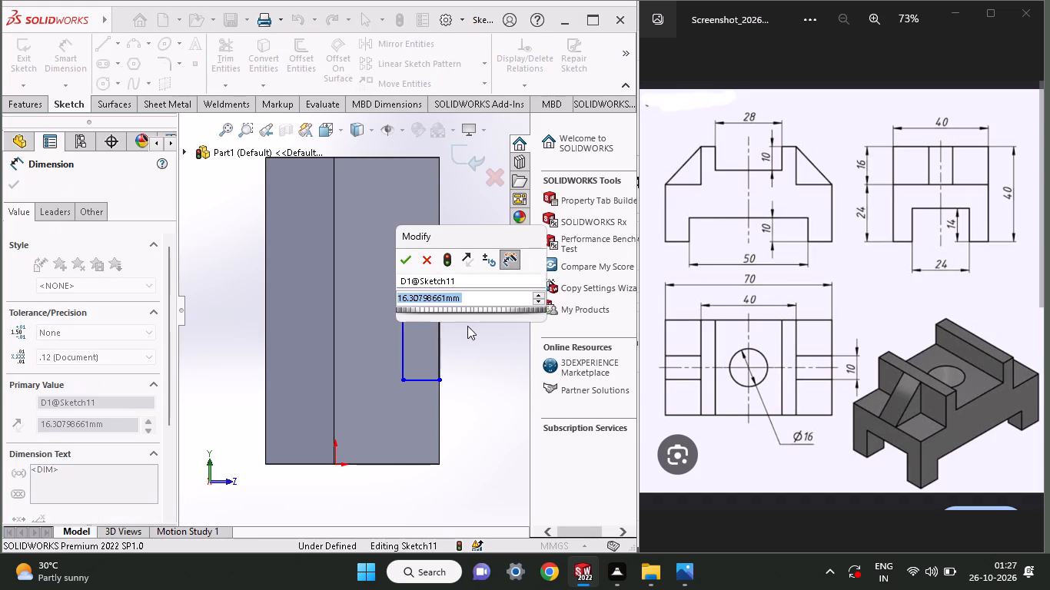
{"action": "type", "text": "25"}
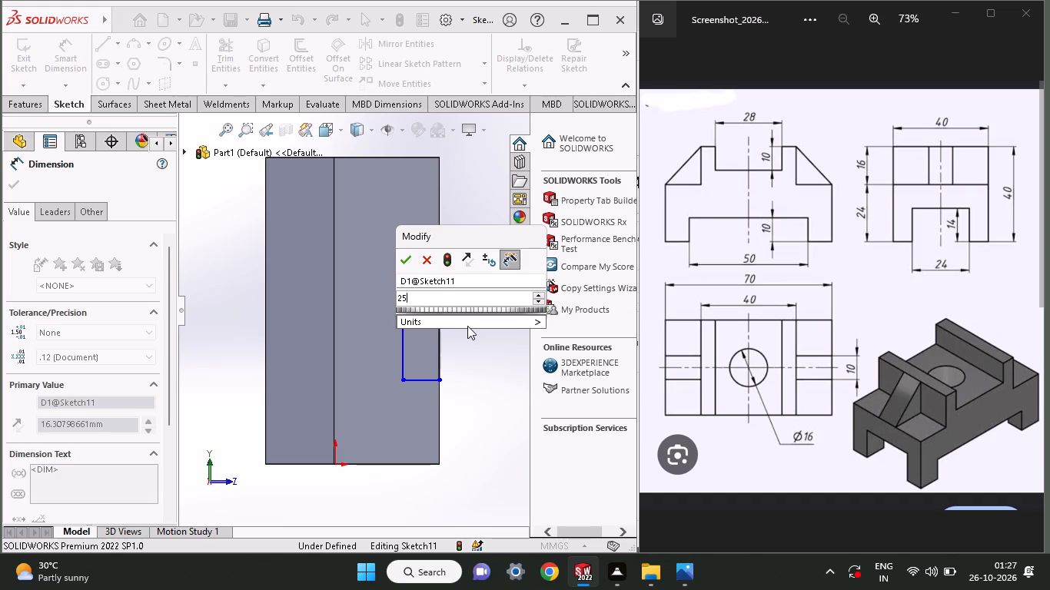
{"action": "key", "text": "Return"}
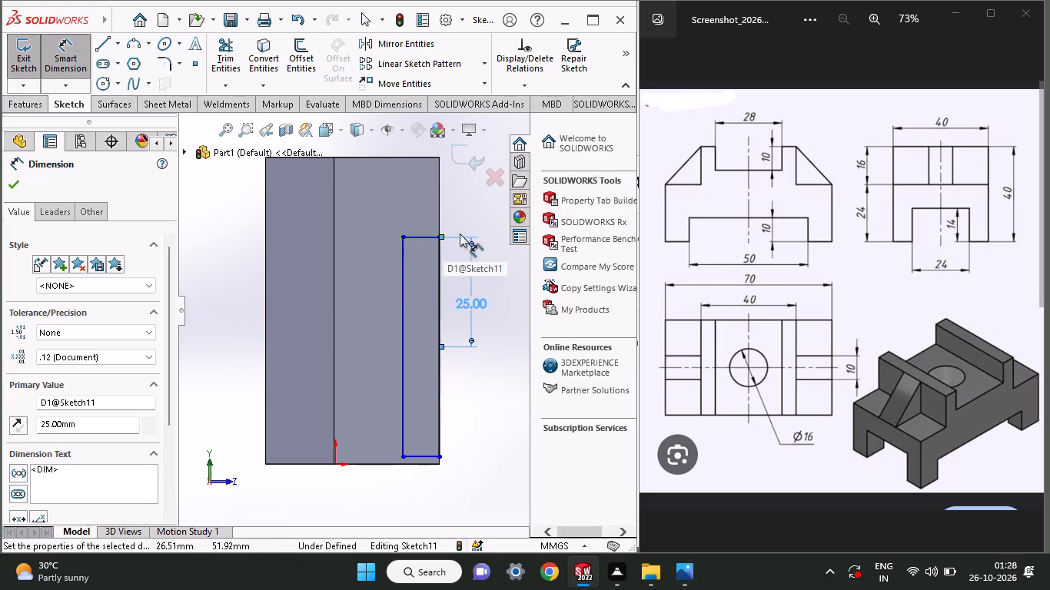
Dimension the distance between the slot rectangle's outer corner and the block's nearest bottom corner at 10 mm.
{"action": "left_click", "coordinate": [438, 238]}
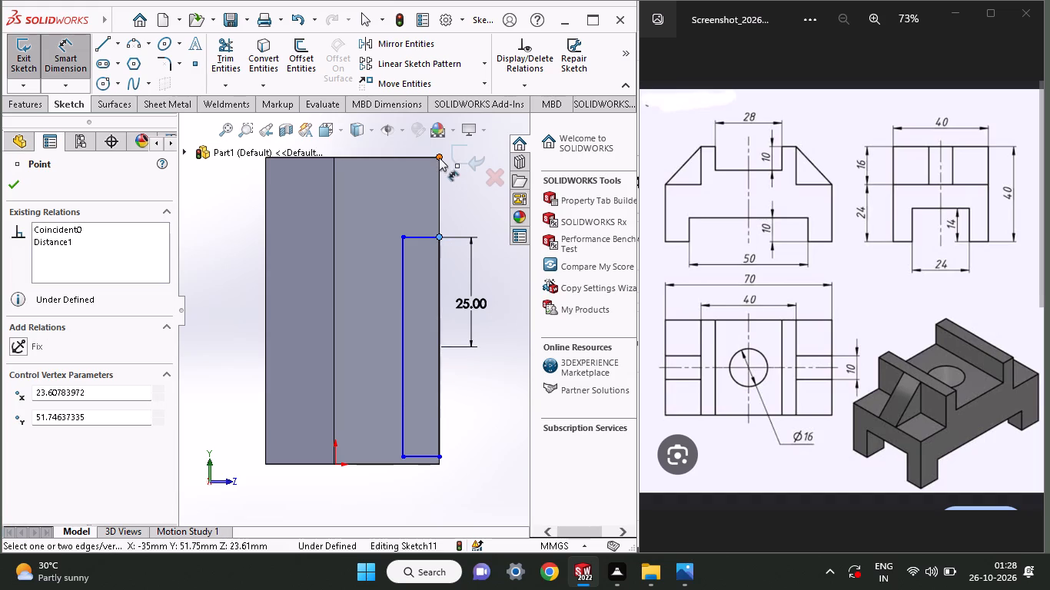
{"action": "left_click", "coordinate": [439, 157]}
{"action": "left_click", "coordinate": [460, 192]}
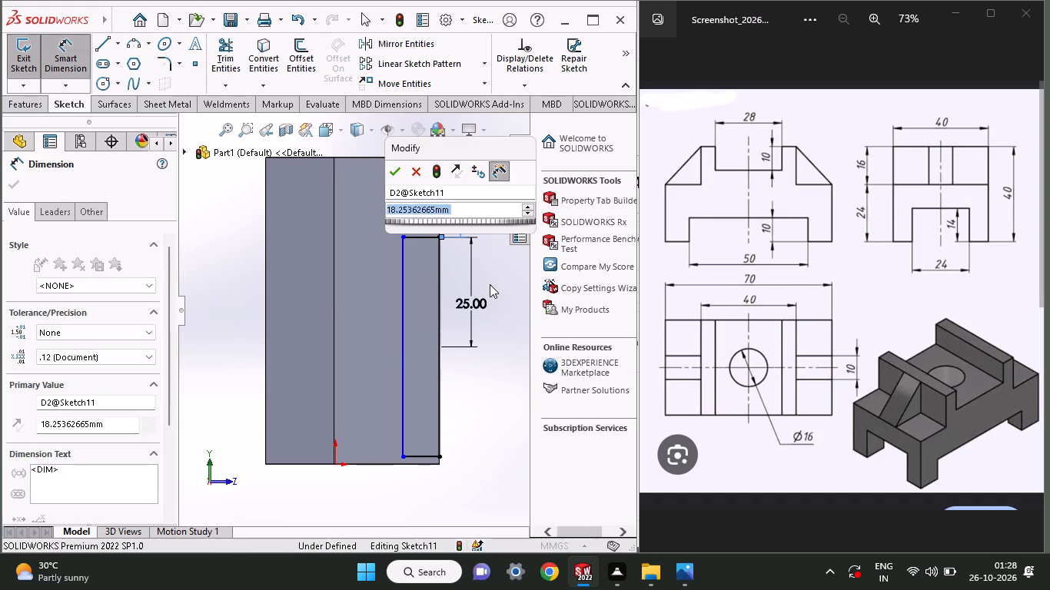
{"action": "type", "text": "10"}
{"action": "key", "text": "Return"}
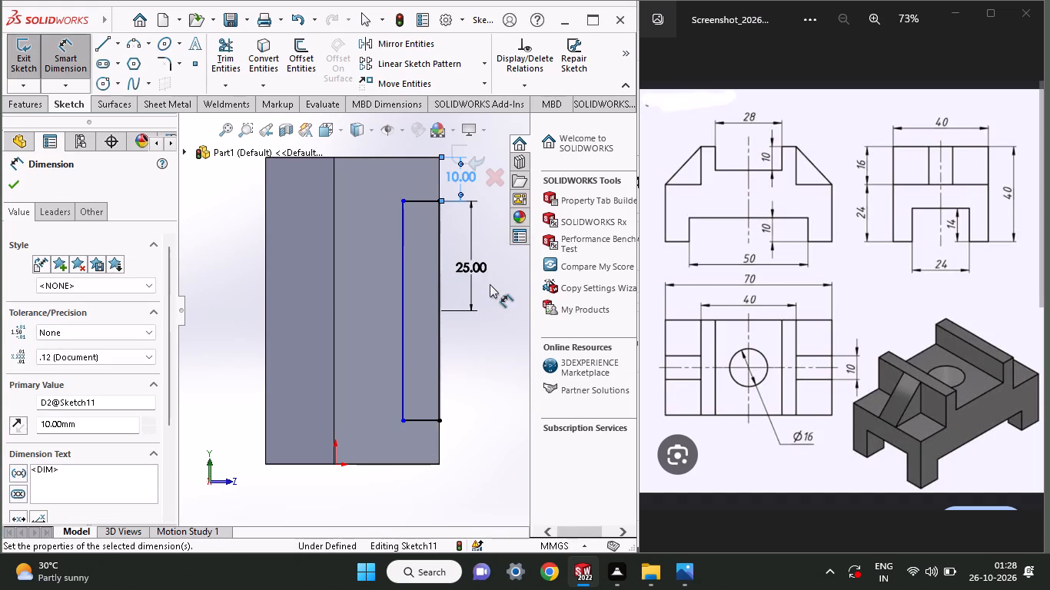
Dimension the slot rectangle's short side at 10 mm to set the slot depth.
{"action": "left_click", "coordinate": [420, 420]}
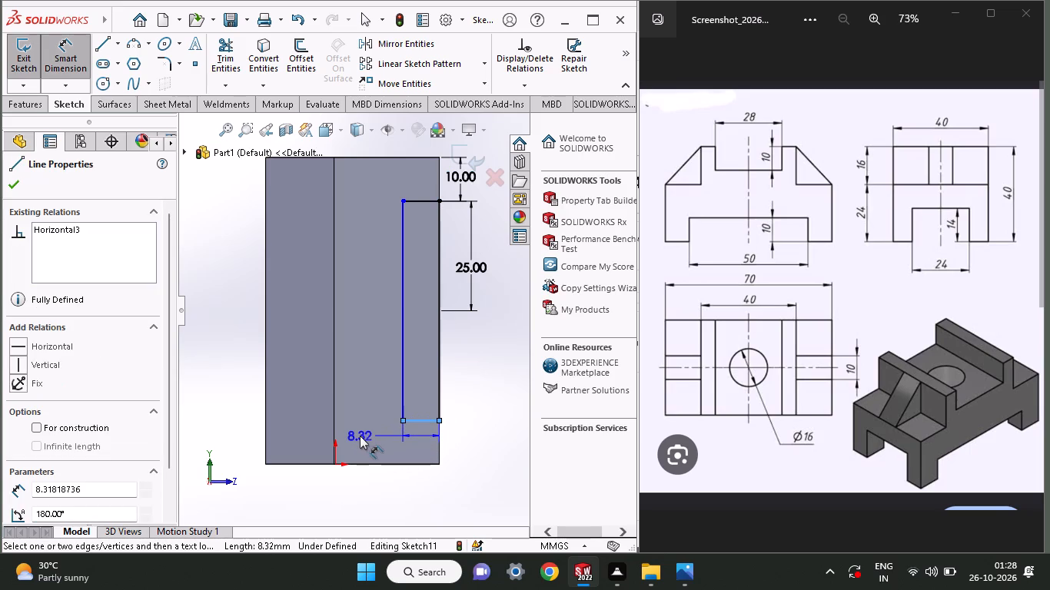
{"action": "left_click", "coordinate": [360, 436]}
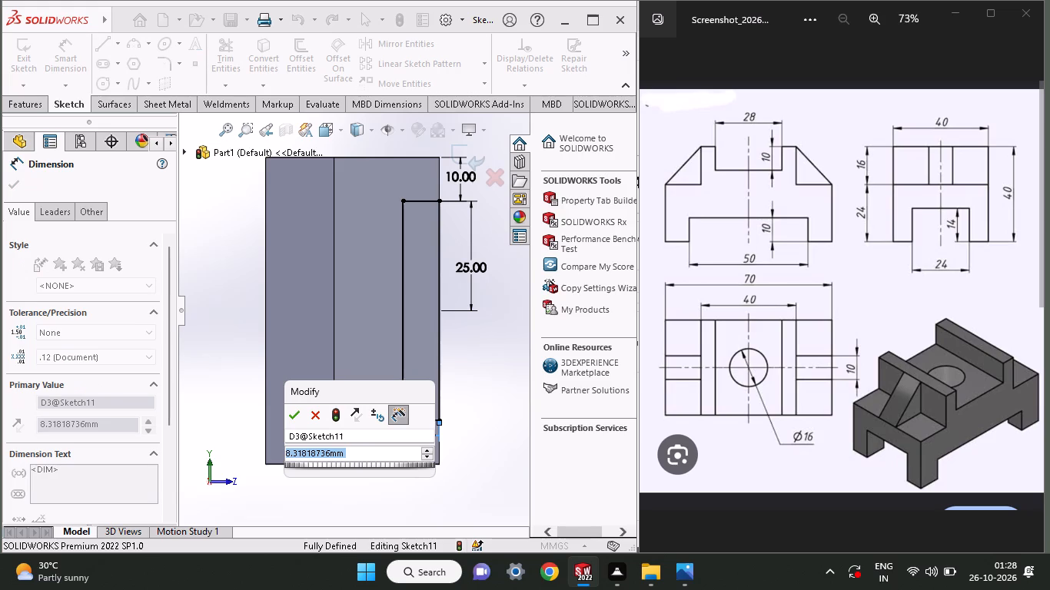
{"action": "type", "text": "10"}
{"action": "key", "text": "Return"}
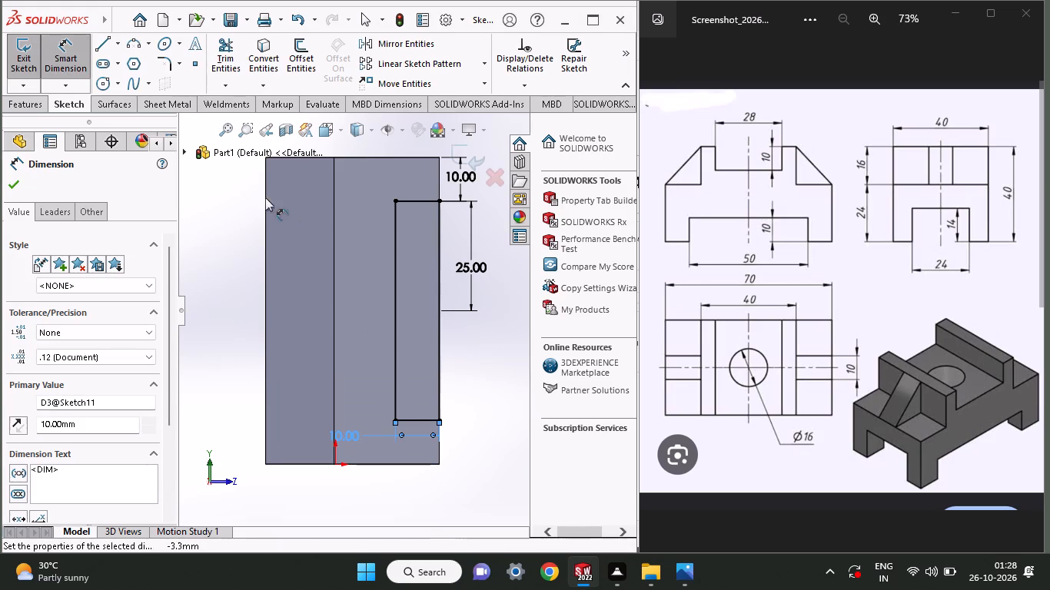
{"action": "left_click", "coordinate": [12, 184]}
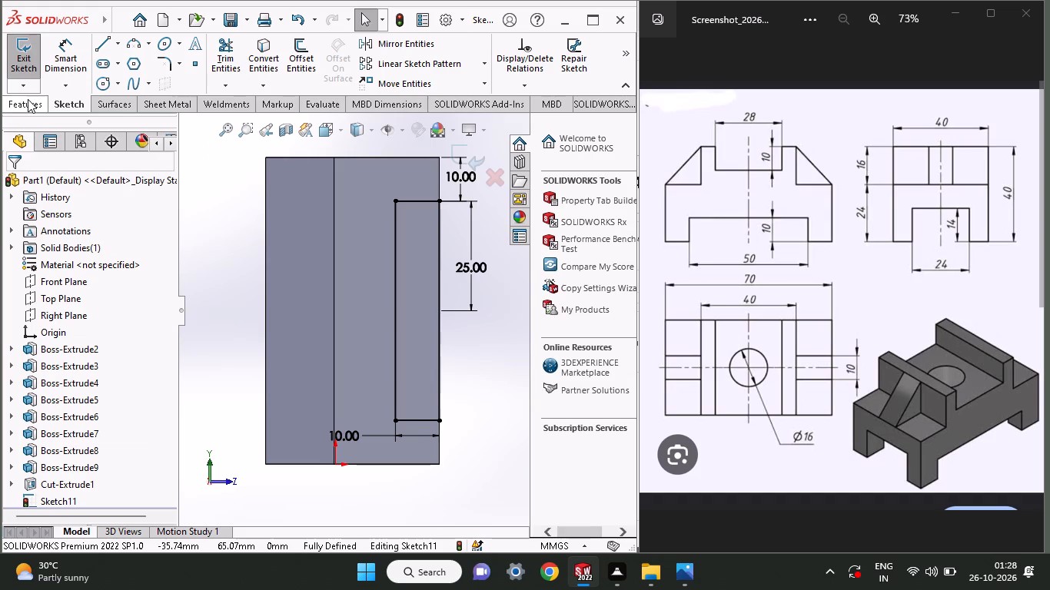
Cut-extrude the slot rectangle 384 mm blind, right through the block.
{"action": "left_click", "coordinate": [28, 99]}
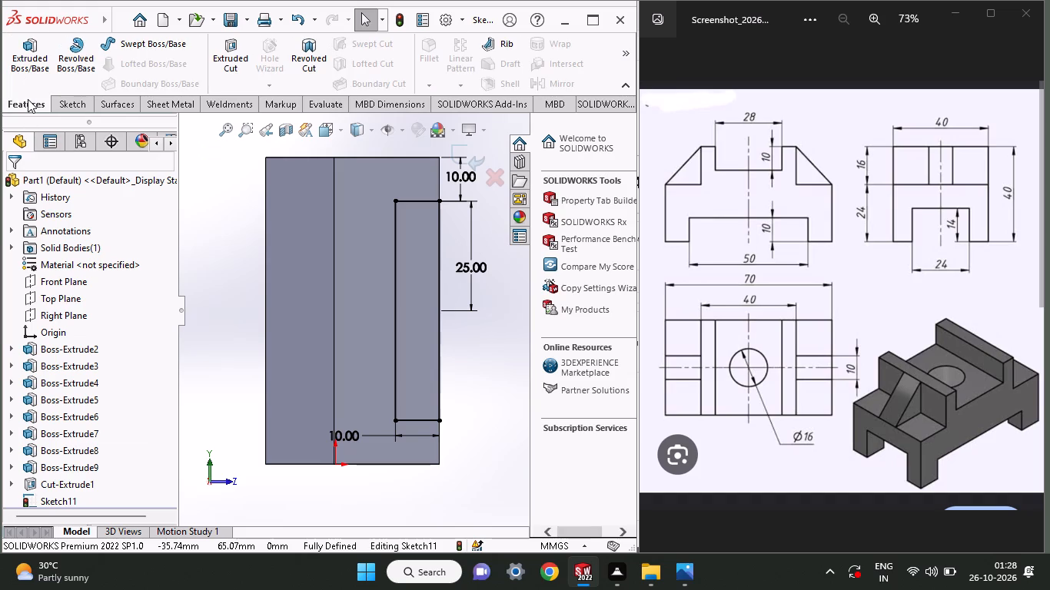
{"action": "left_click", "coordinate": [220, 73]}
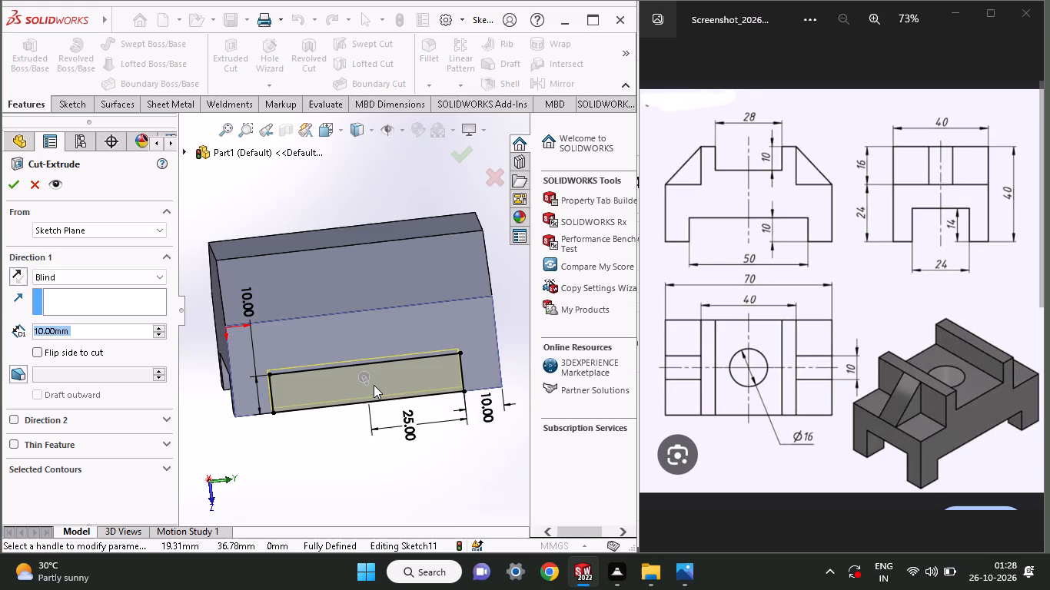
{"action": "left_click_drag", "start_coordinate": [363, 377], "coordinate": [327, 207]}
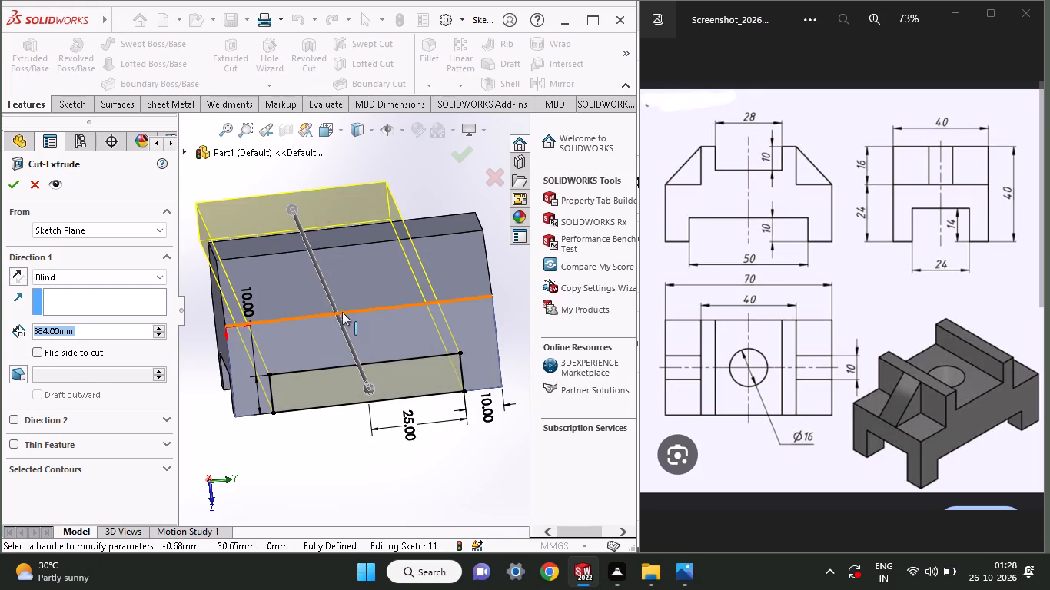
{"action": "middle_click_drag", "start_coordinate": [342, 312], "coordinate": [482, 264]}
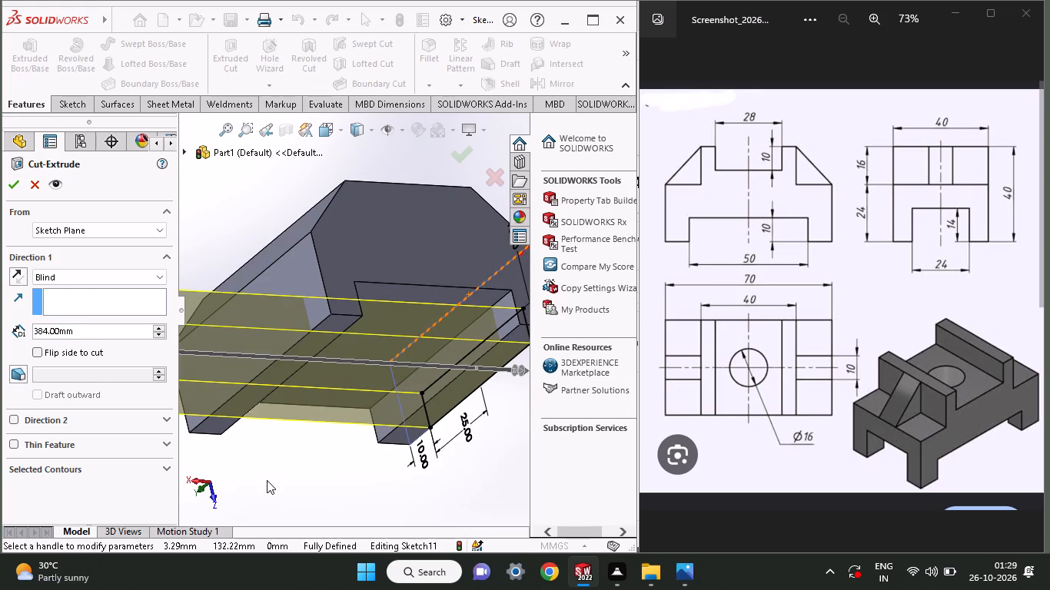
{"action": "left_click", "coordinate": [11, 184]}
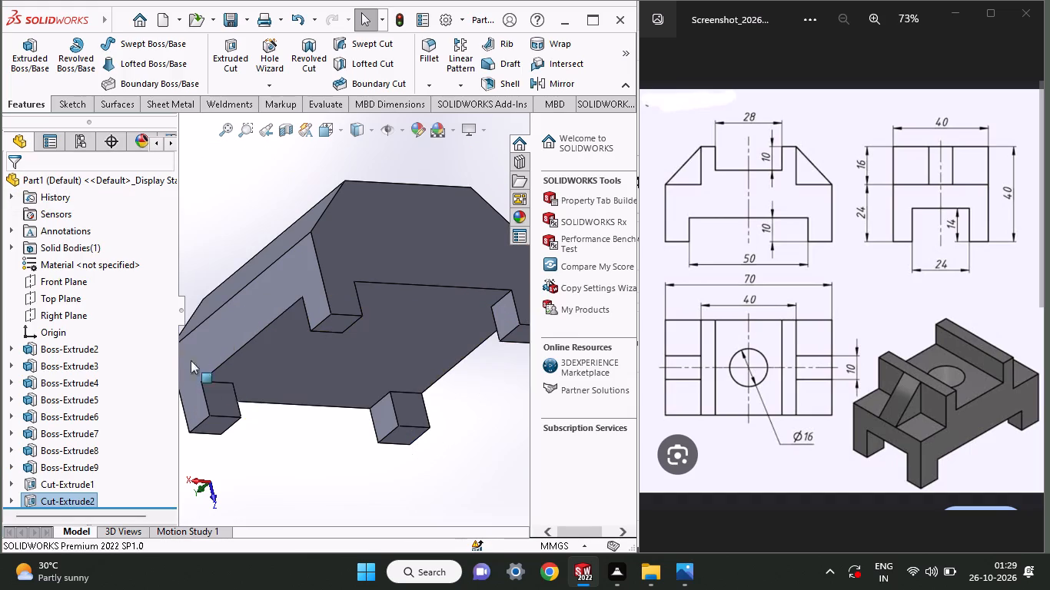
Start a new sketch on the block's side face that has the slot cut into its bottom edge.
{"action": "middle_click_drag", "start_coordinate": [306, 404], "coordinate": [137, 515]}
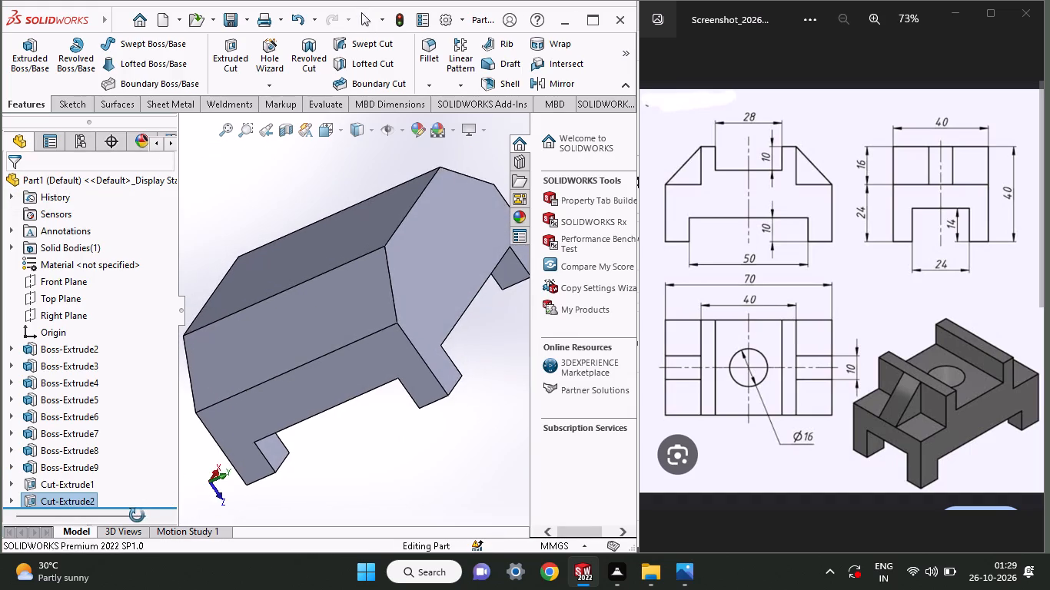
{"action": "middle_click_drag", "start_coordinate": [137, 515], "coordinate": [204, 467]}
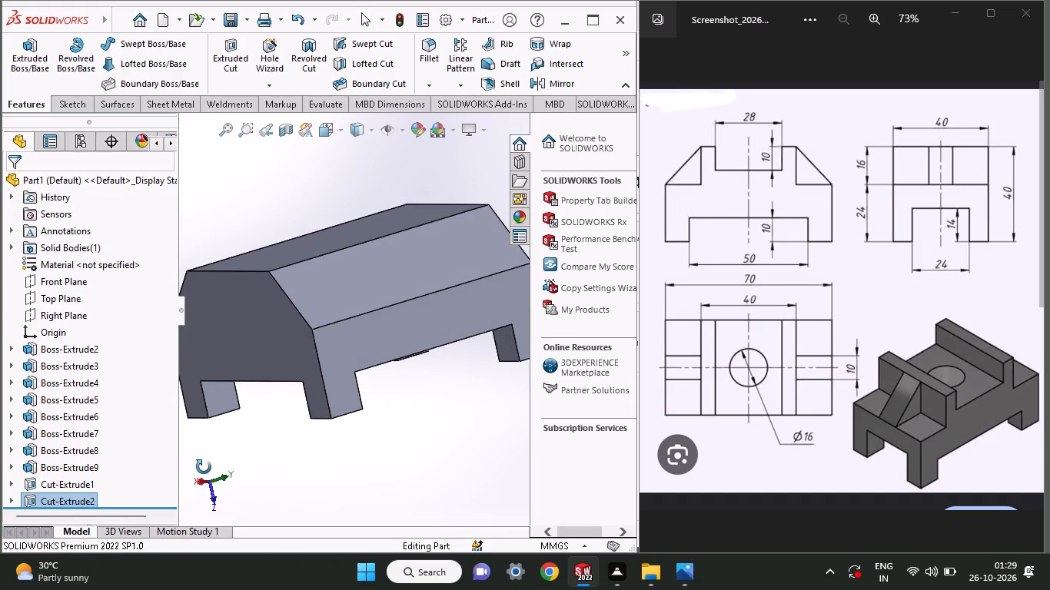
{"action": "middle_click_drag", "start_coordinate": [204, 467], "coordinate": [200, 479]}
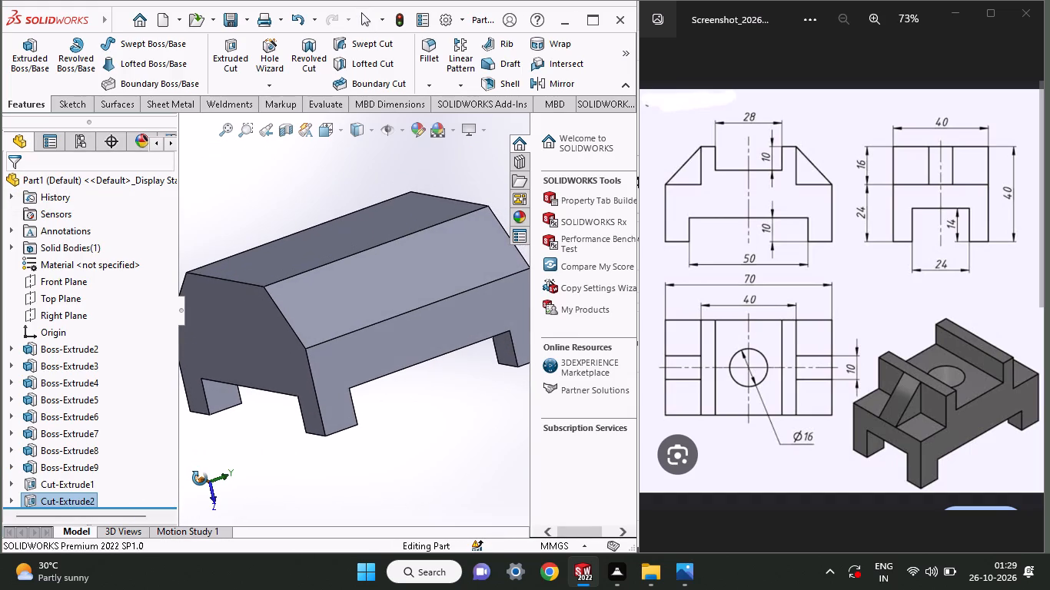
{"action": "middle_click_drag", "start_coordinate": [200, 479], "coordinate": [213, 486]}
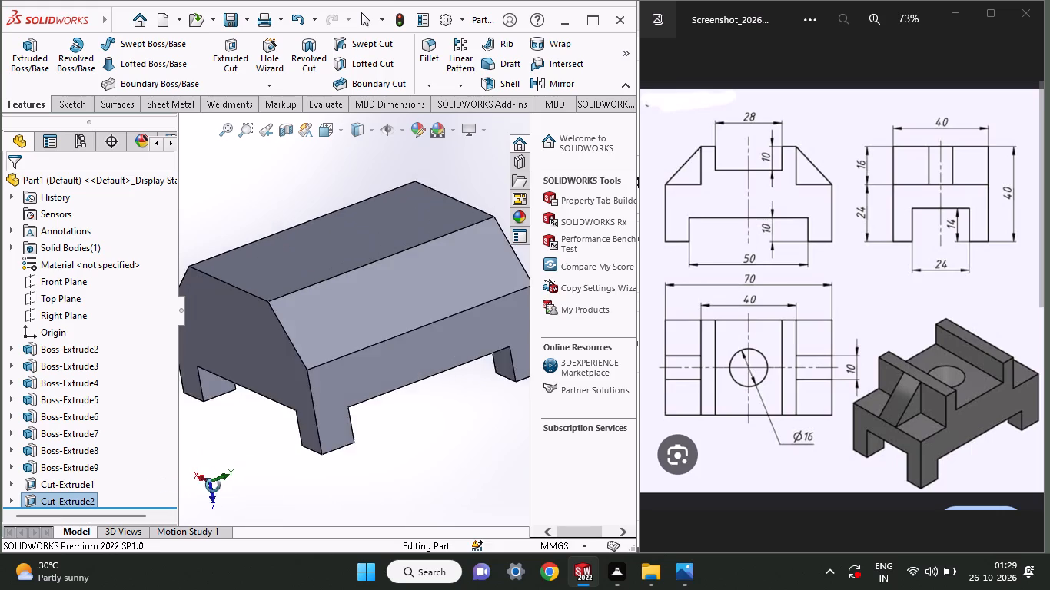
{"action": "middle_click_drag", "start_coordinate": [213, 486], "coordinate": [168, 457]}
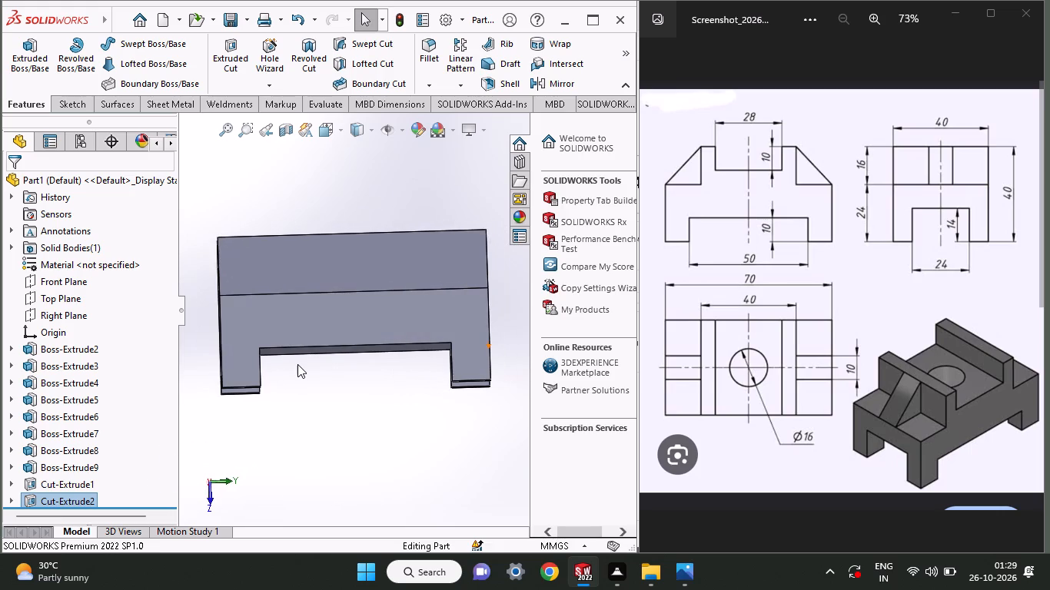
{"action": "left_click", "coordinate": [327, 320]}
{"action": "left_click", "coordinate": [397, 270]}
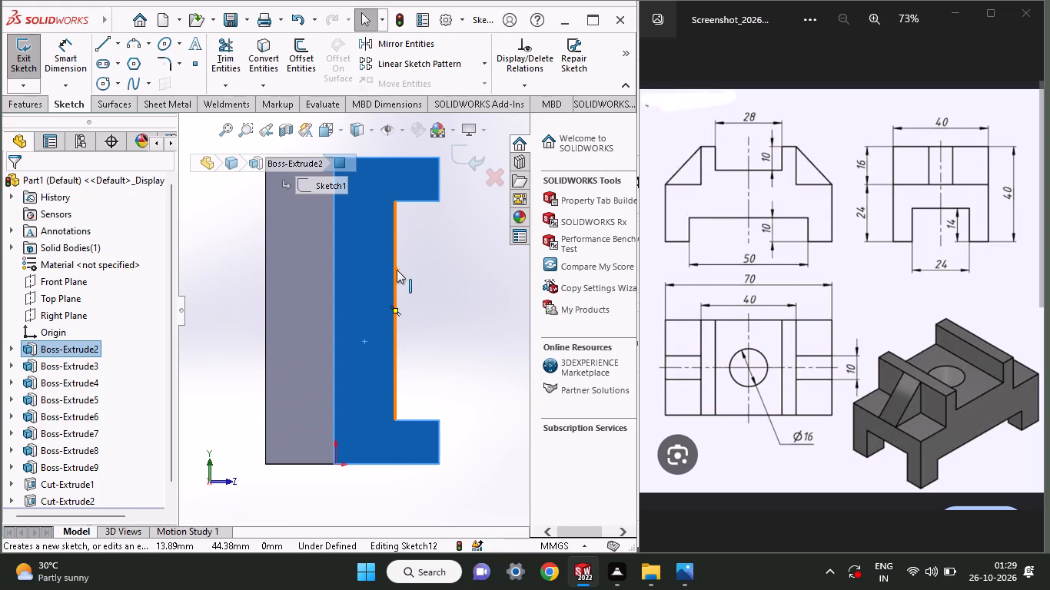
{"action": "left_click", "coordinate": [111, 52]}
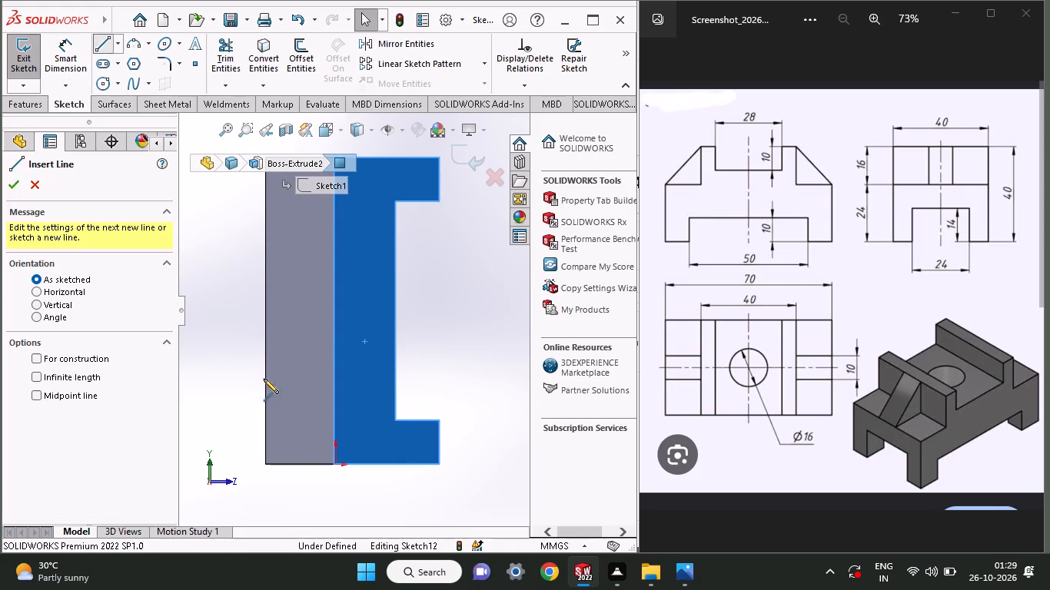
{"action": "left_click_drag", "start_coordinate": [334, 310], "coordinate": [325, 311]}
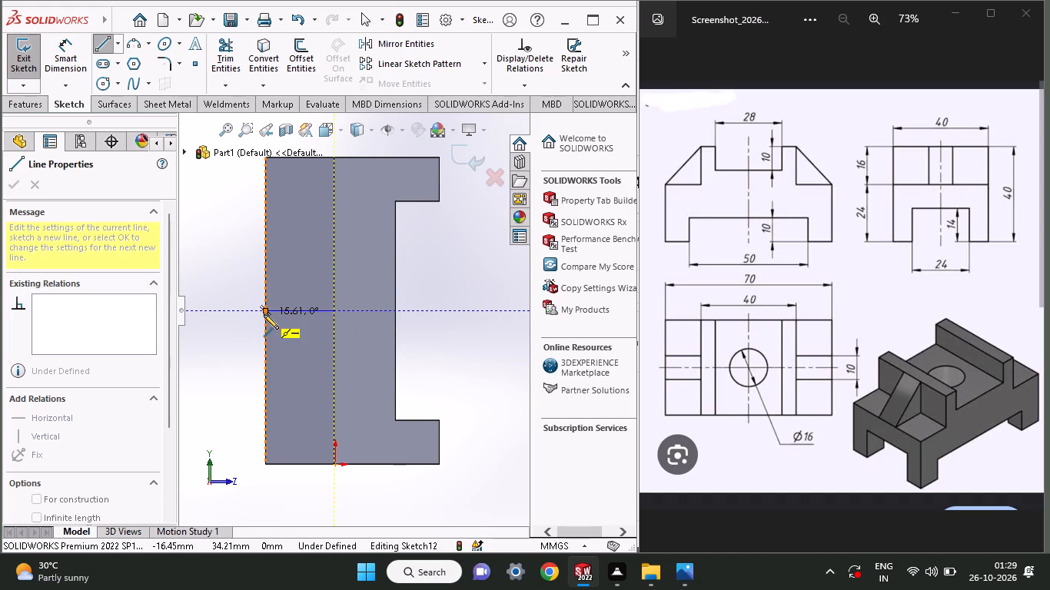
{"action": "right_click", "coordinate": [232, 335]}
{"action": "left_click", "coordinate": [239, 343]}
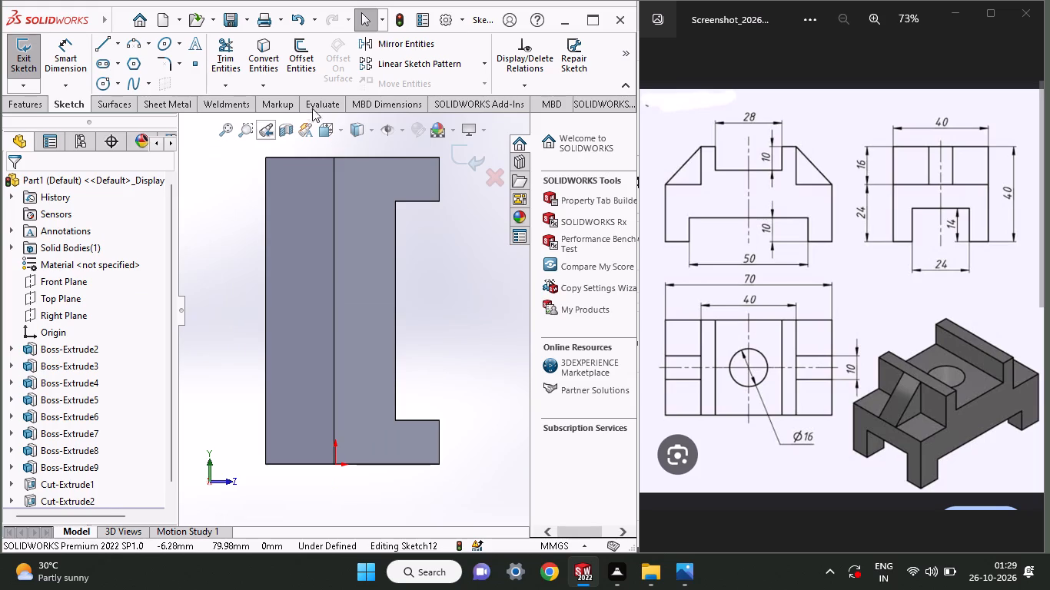
Sketch a corner rectangle about 10 mm by 27.5 mm against the block's top edge, opposite the bottom slot.
{"action": "left_click", "coordinate": [620, 45]}
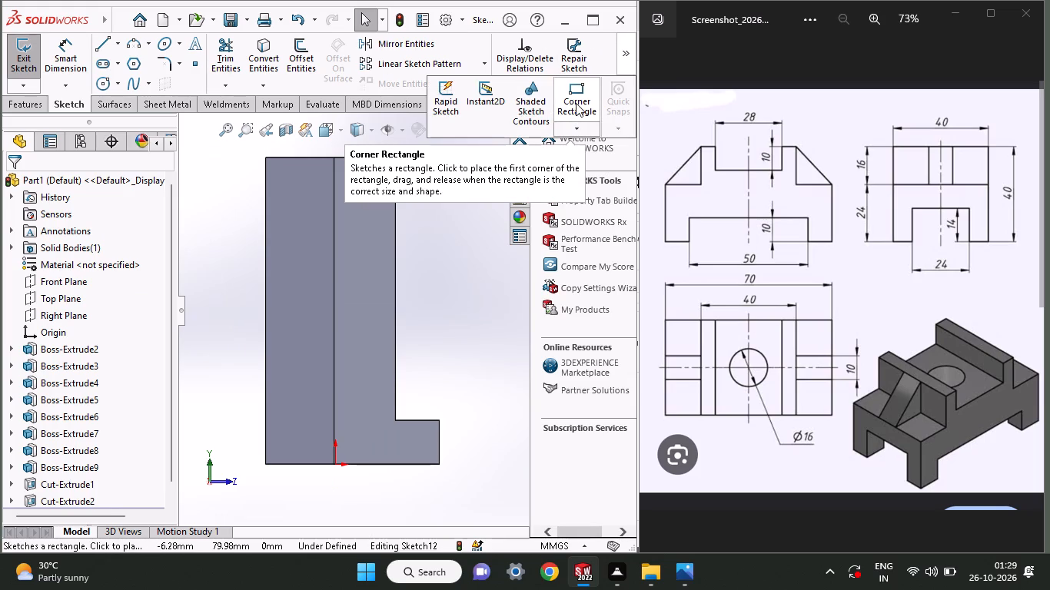
{"action": "left_click", "coordinate": [576, 103]}
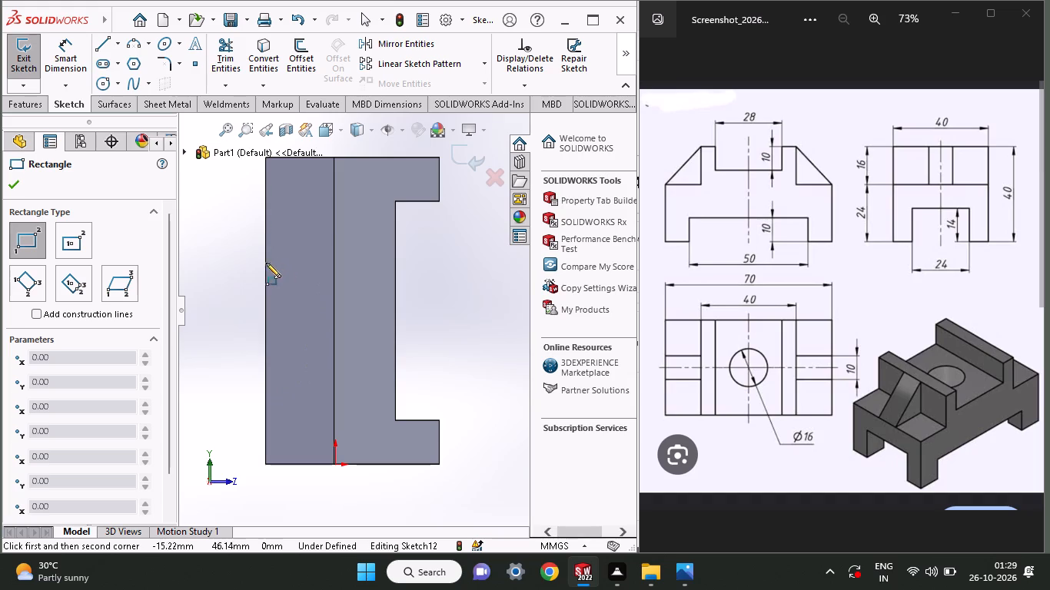
{"action": "left_click", "coordinate": [267, 245]}
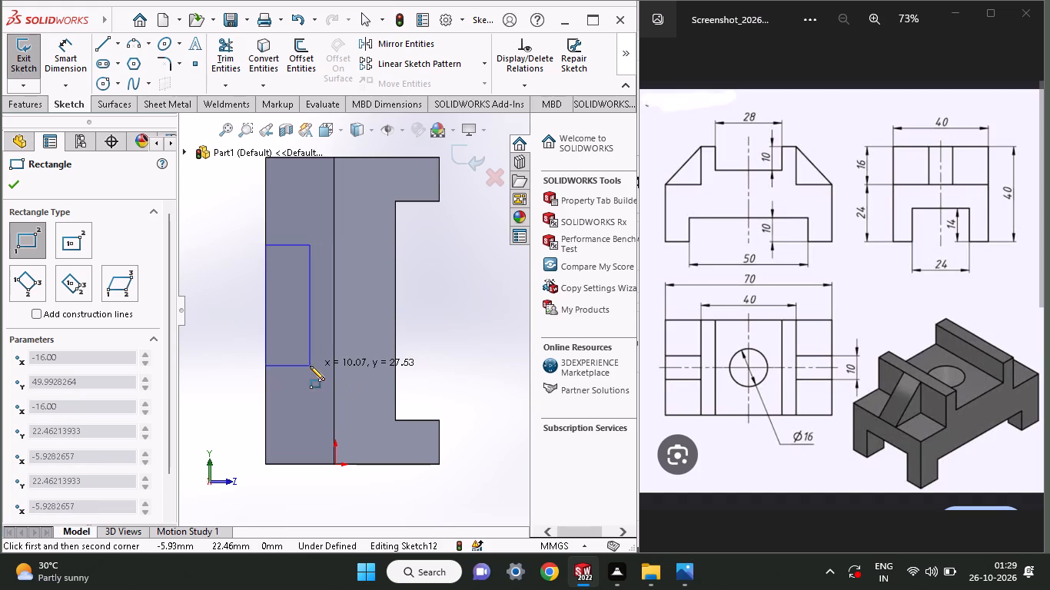
{"action": "left_click", "coordinate": [310, 366]}
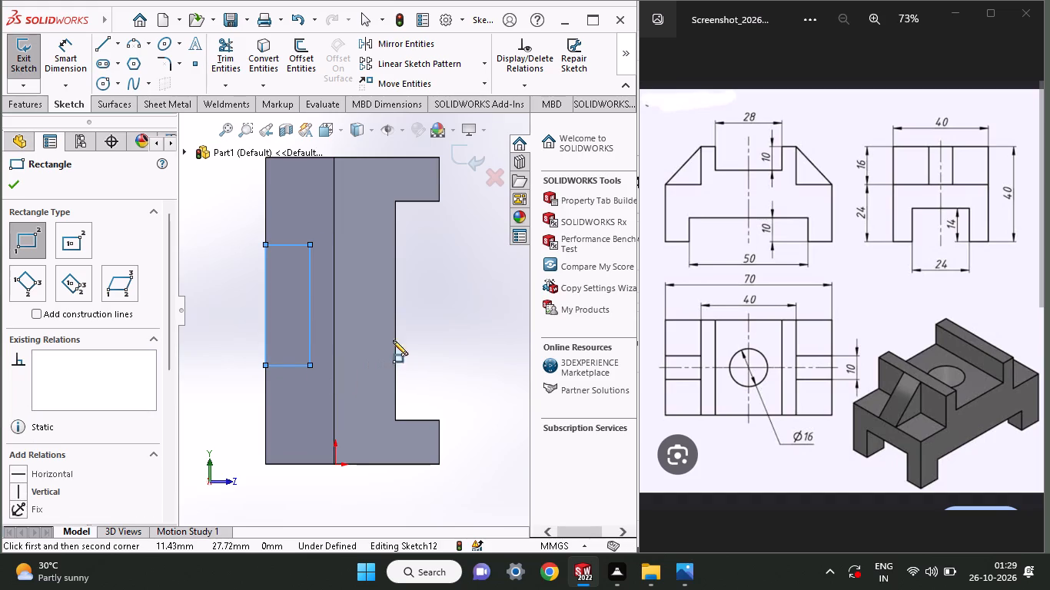
{"action": "right_click", "coordinate": [443, 317]}
{"action": "left_click", "coordinate": [458, 330]}
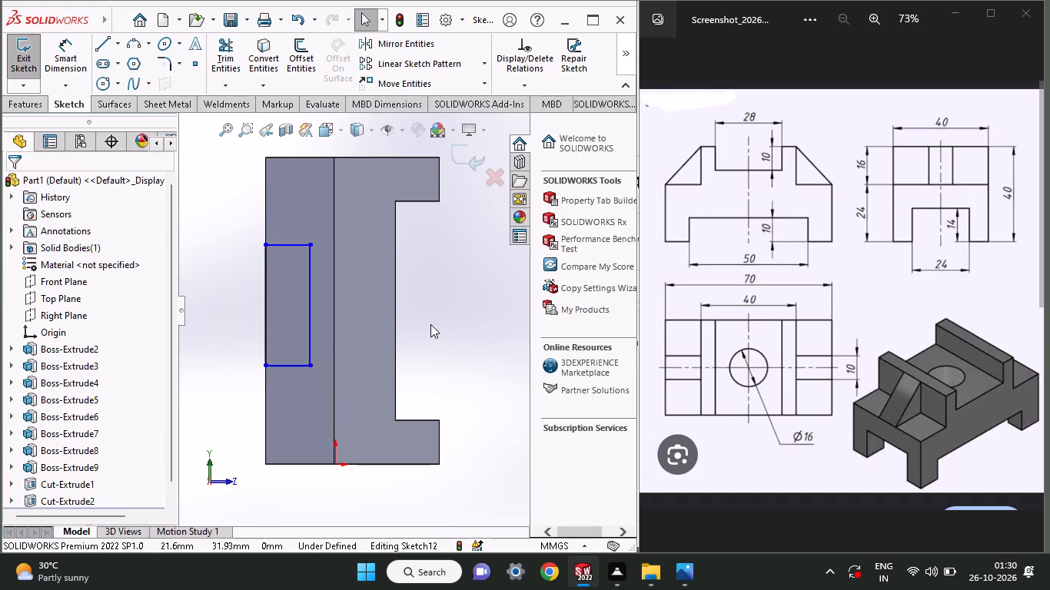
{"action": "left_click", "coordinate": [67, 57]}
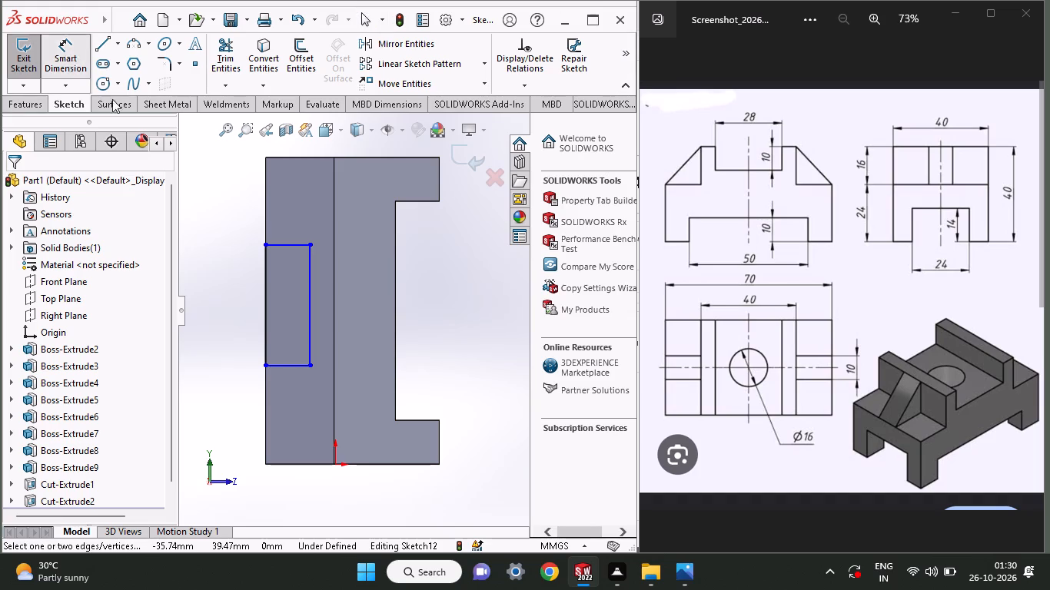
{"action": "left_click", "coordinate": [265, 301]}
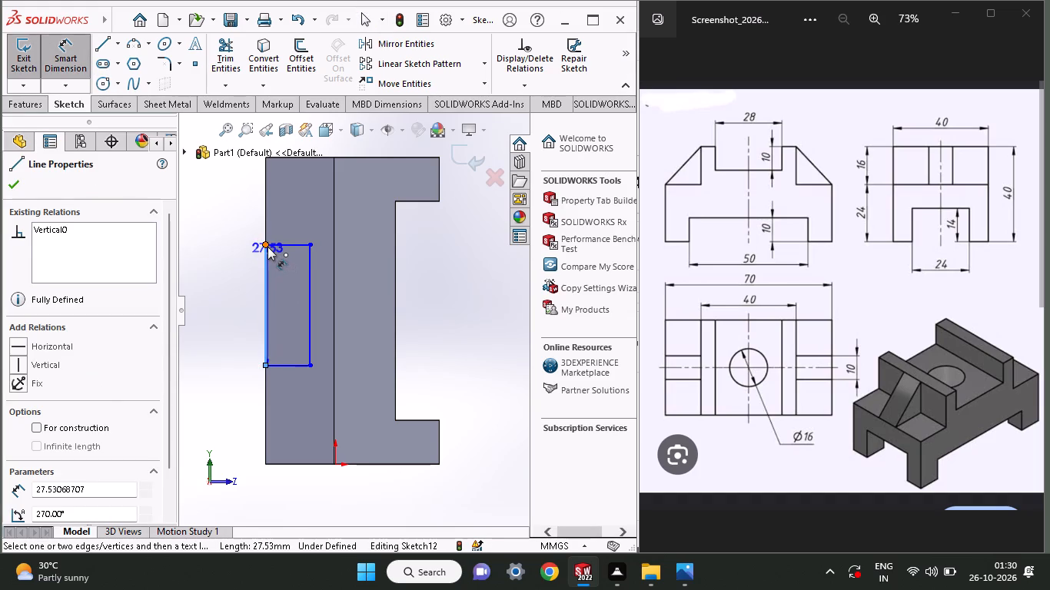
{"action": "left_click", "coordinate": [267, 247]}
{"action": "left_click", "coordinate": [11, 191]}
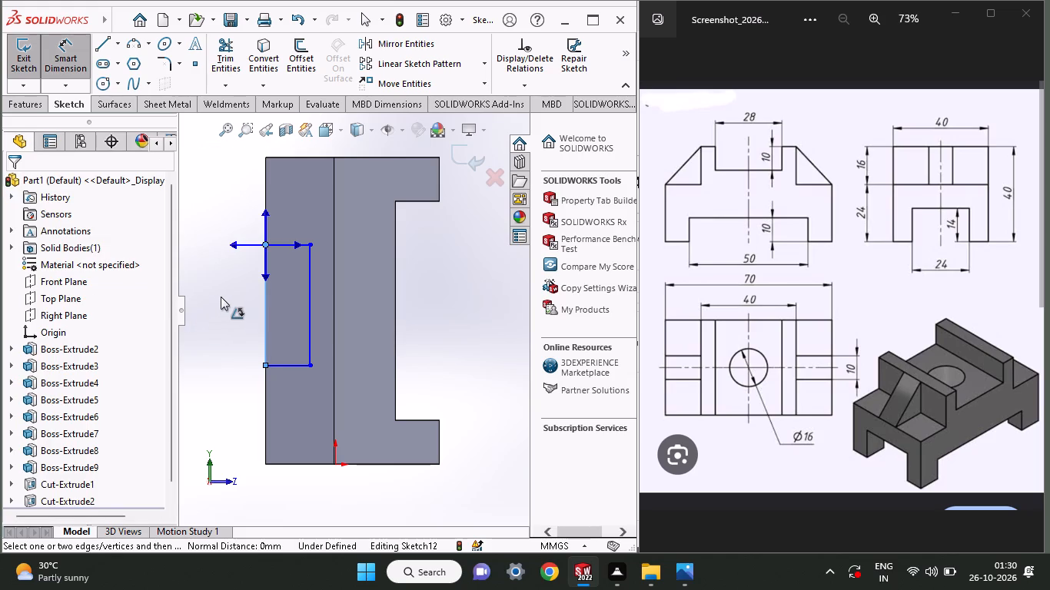
Undo the top-slot rectangle and redraw it about 36.3 mm by 15.6 mm, from the block's top edge to the parallel inner edge.
{"action": "key", "text": "ctrl+z"}
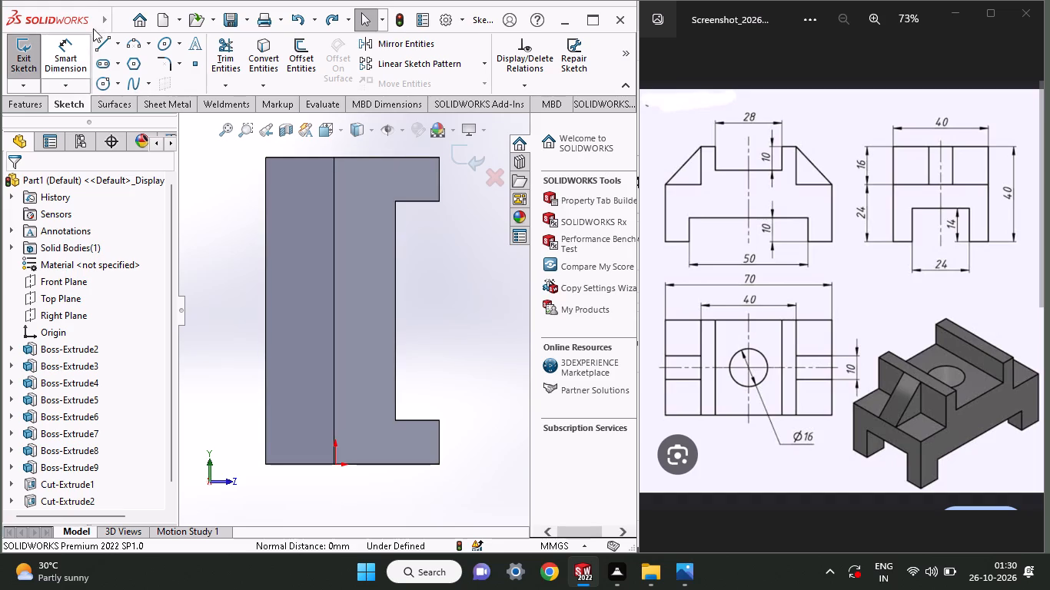
{"action": "left_click", "coordinate": [629, 50]}
{"action": "left_click", "coordinate": [580, 83]}
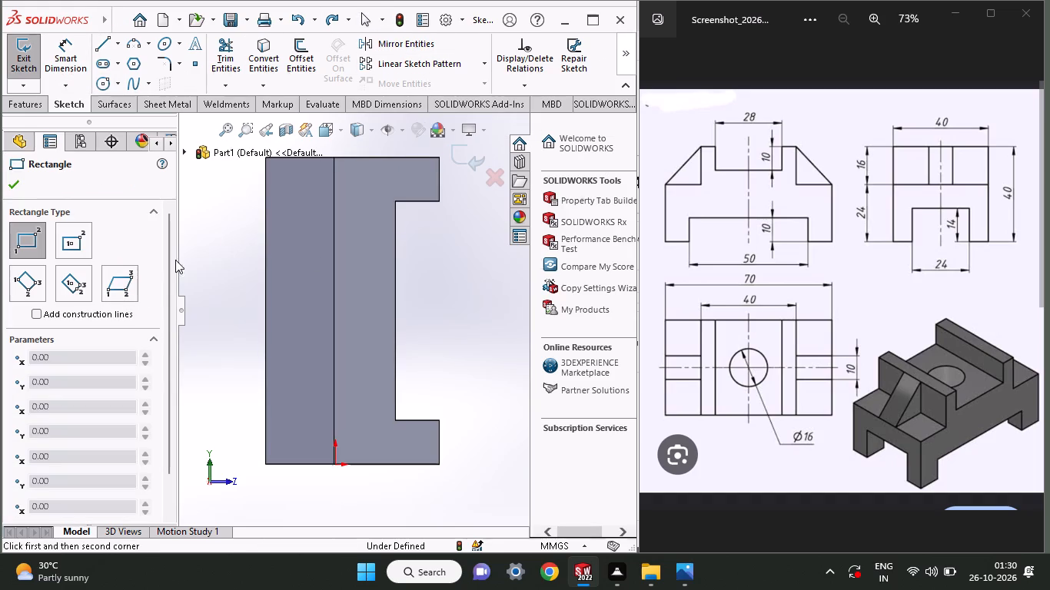
{"action": "left_click", "coordinate": [264, 232]}
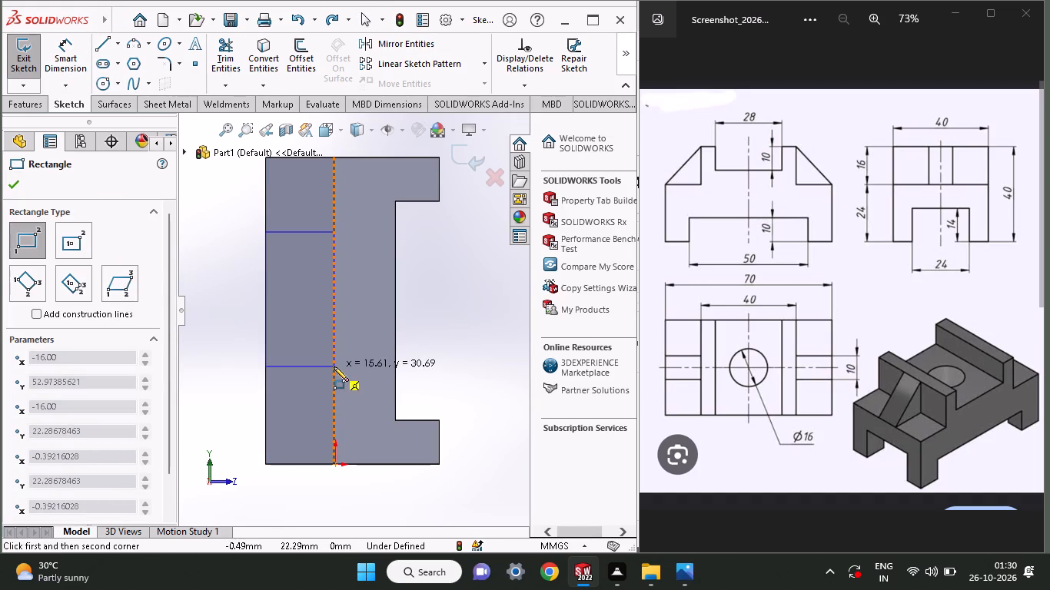
{"action": "left_click", "coordinate": [331, 391]}
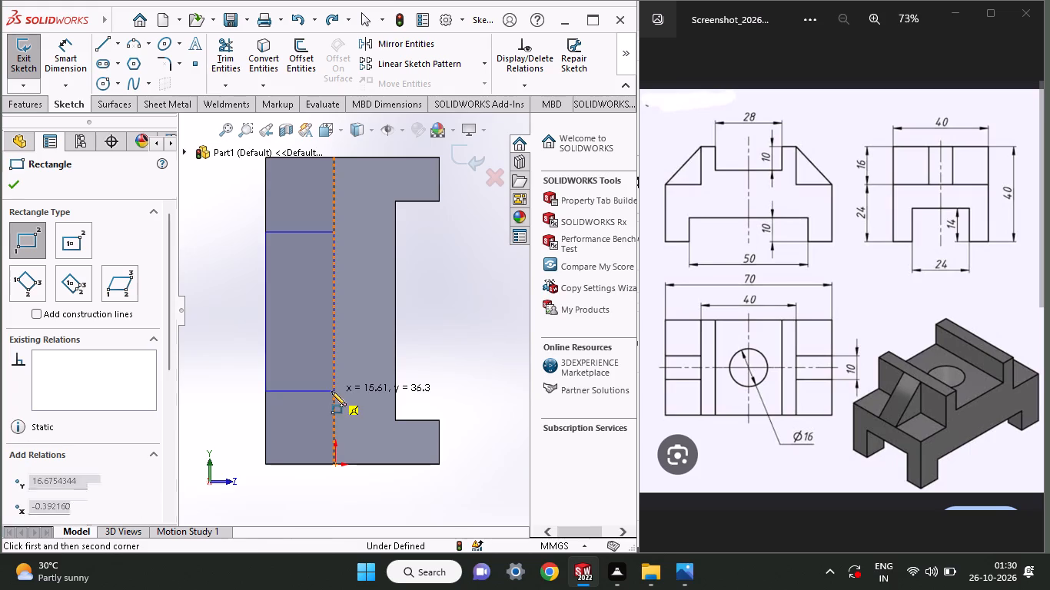
{"action": "right_click", "coordinate": [424, 295]}
{"action": "left_click", "coordinate": [430, 310]}
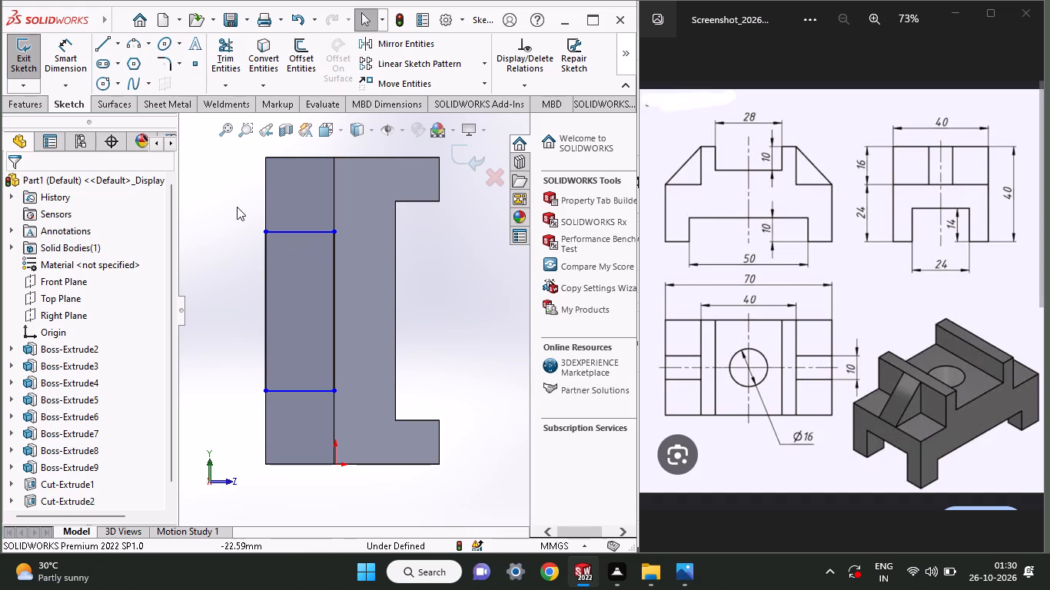
Dimension the distance from the midpoint of the rectangle's long side on the top edge to its corner at 14 mm.
{"action": "left_click", "coordinate": [75, 58]}
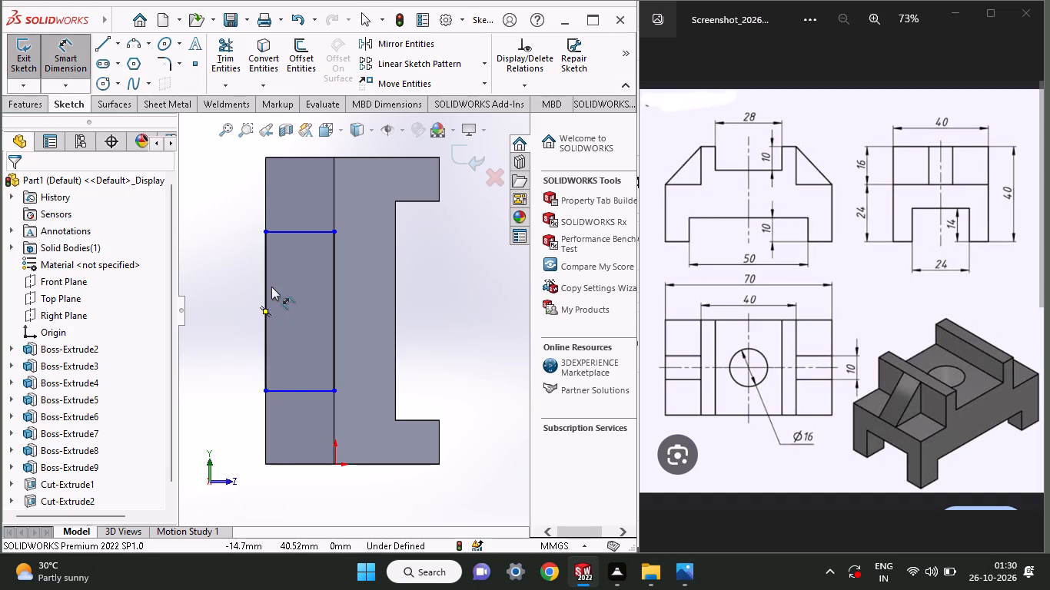
{"action": "left_click", "coordinate": [266, 314]}
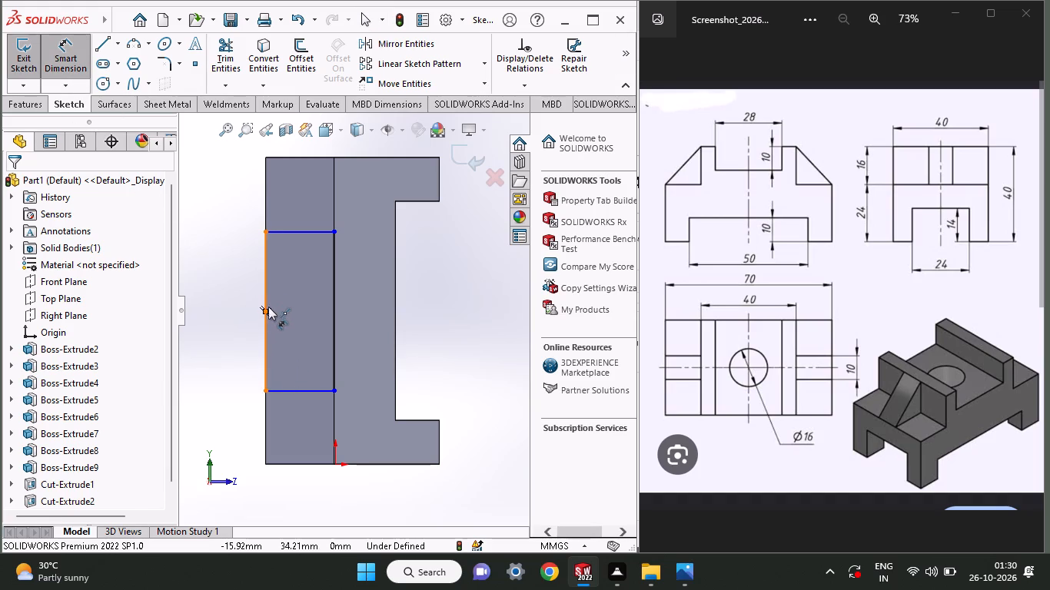
{"action": "left_click", "coordinate": [268, 229]}
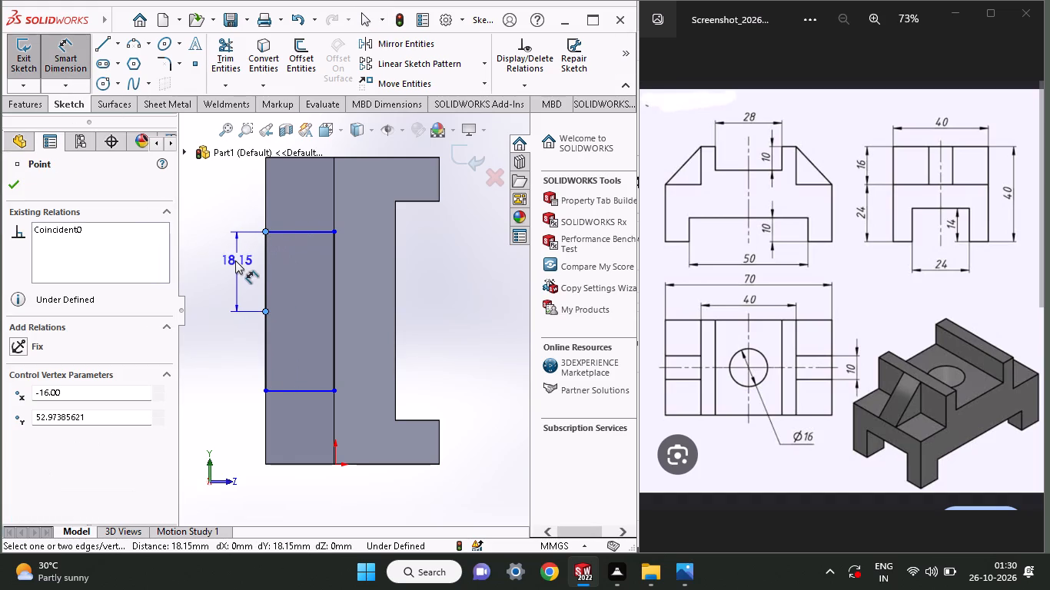
{"action": "left_click", "coordinate": [235, 260]}
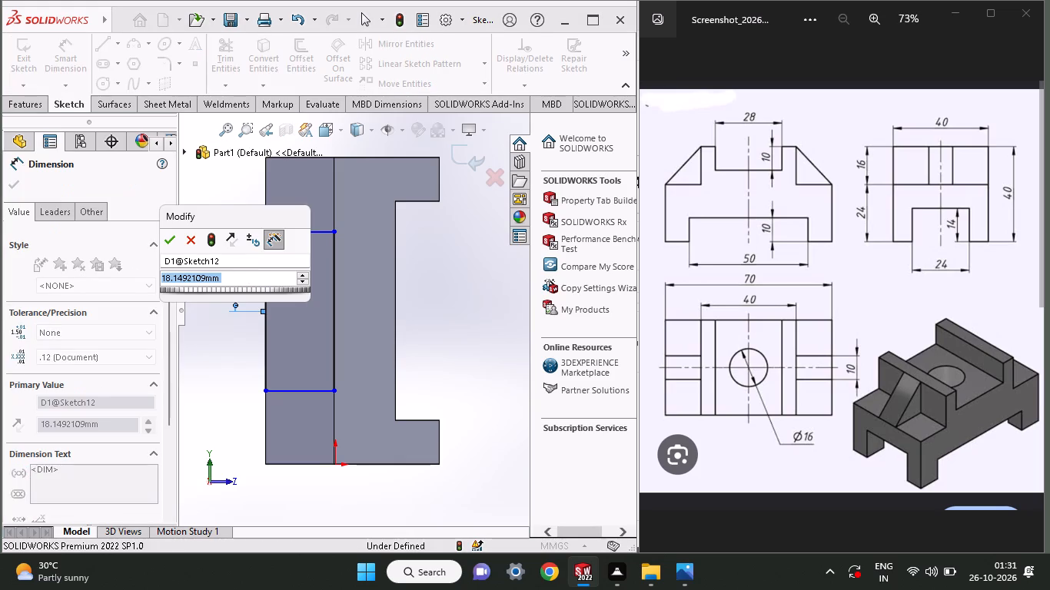
{"action": "type", "text": "14"}
{"action": "key", "text": "Return"}
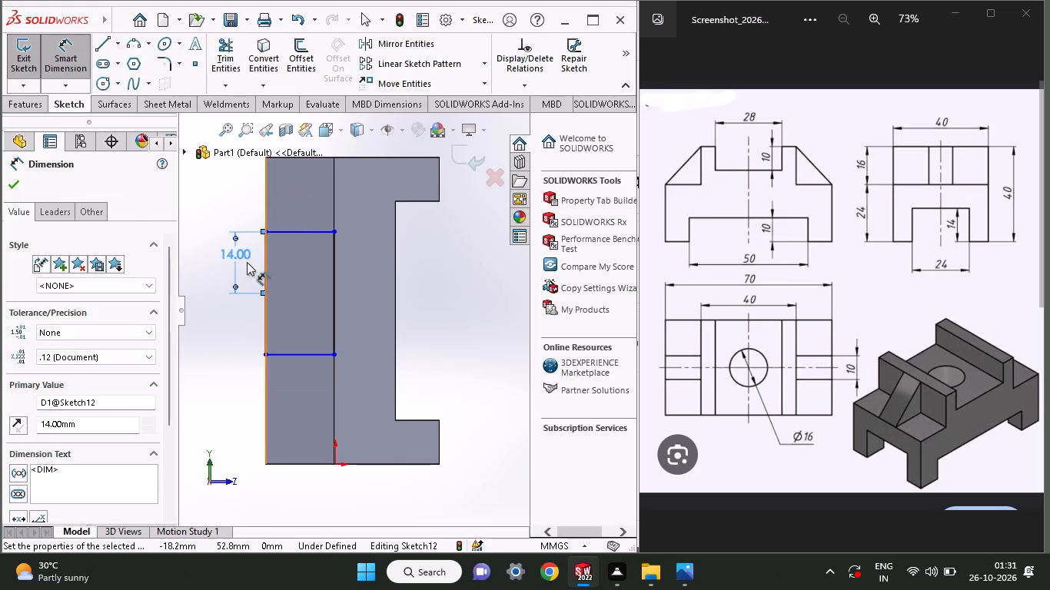
Add a driven dimension for the full length of the rectangle's long side on the block's top edge.
{"action": "left_click", "coordinate": [268, 327]}
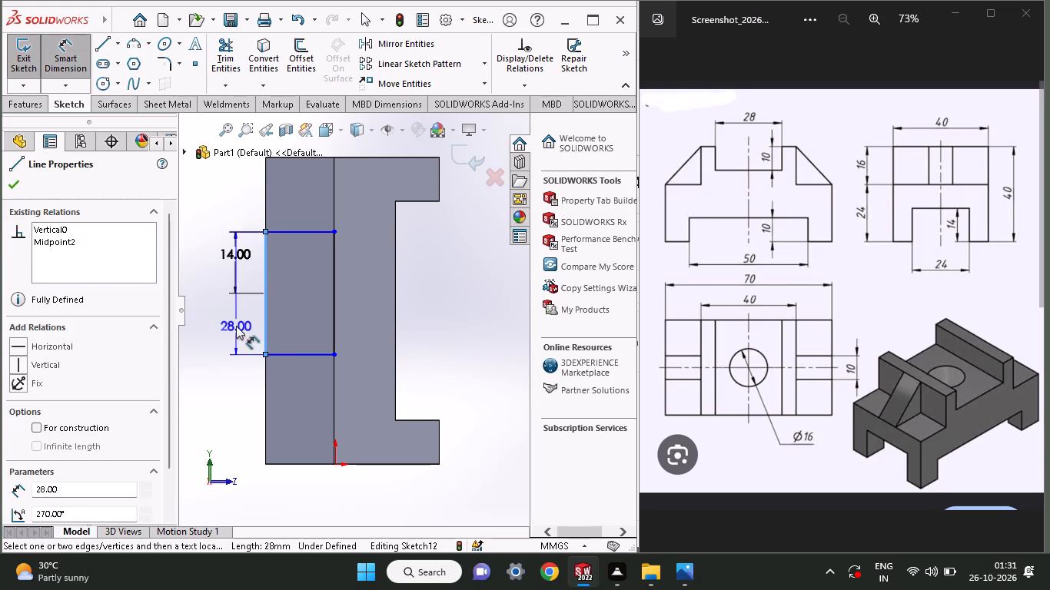
{"action": "left_click", "coordinate": [217, 327]}
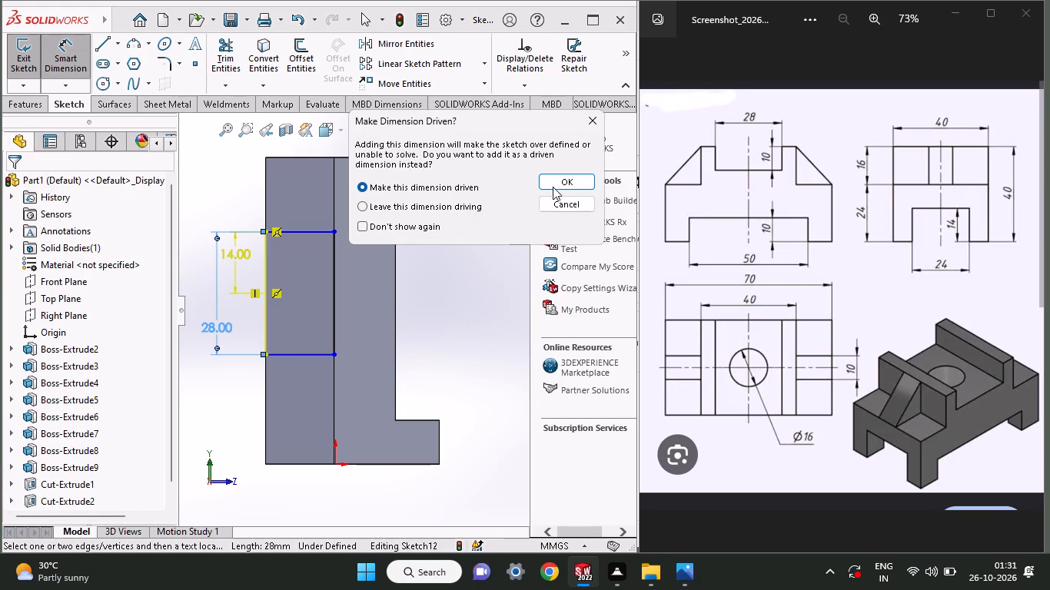
{"action": "left_click", "coordinate": [555, 182]}
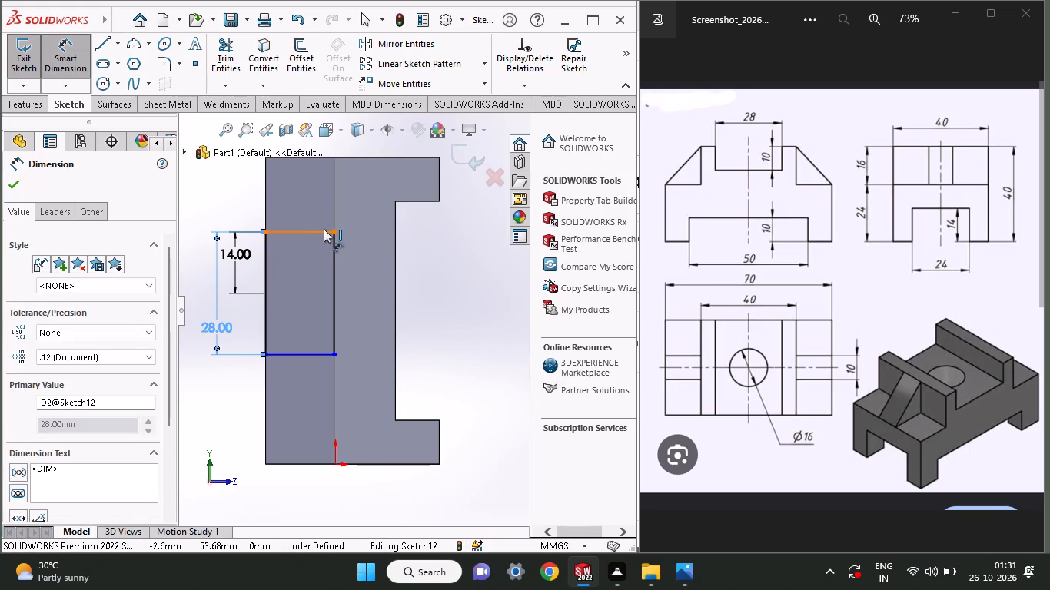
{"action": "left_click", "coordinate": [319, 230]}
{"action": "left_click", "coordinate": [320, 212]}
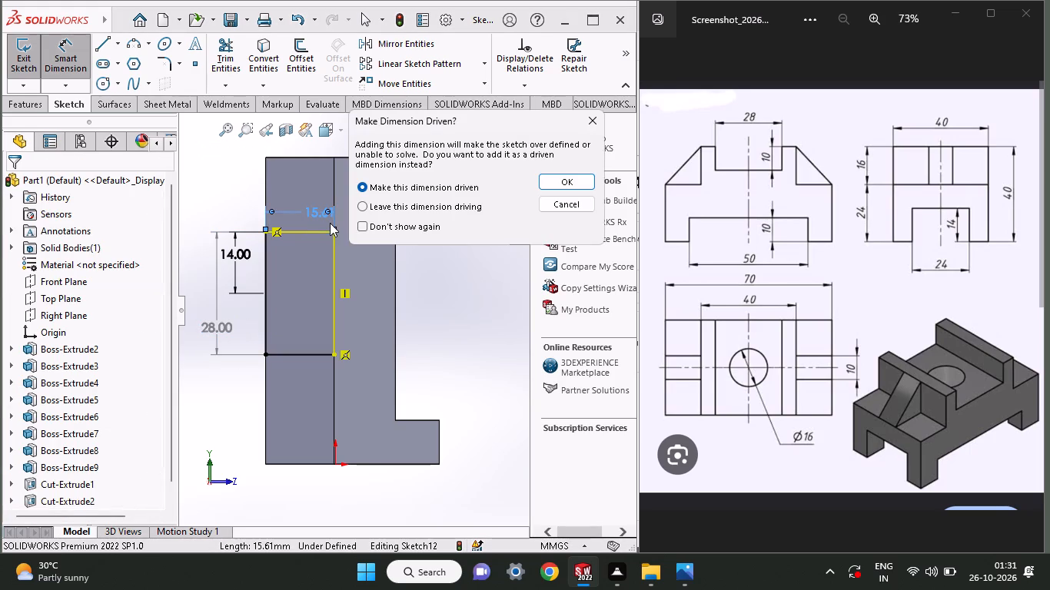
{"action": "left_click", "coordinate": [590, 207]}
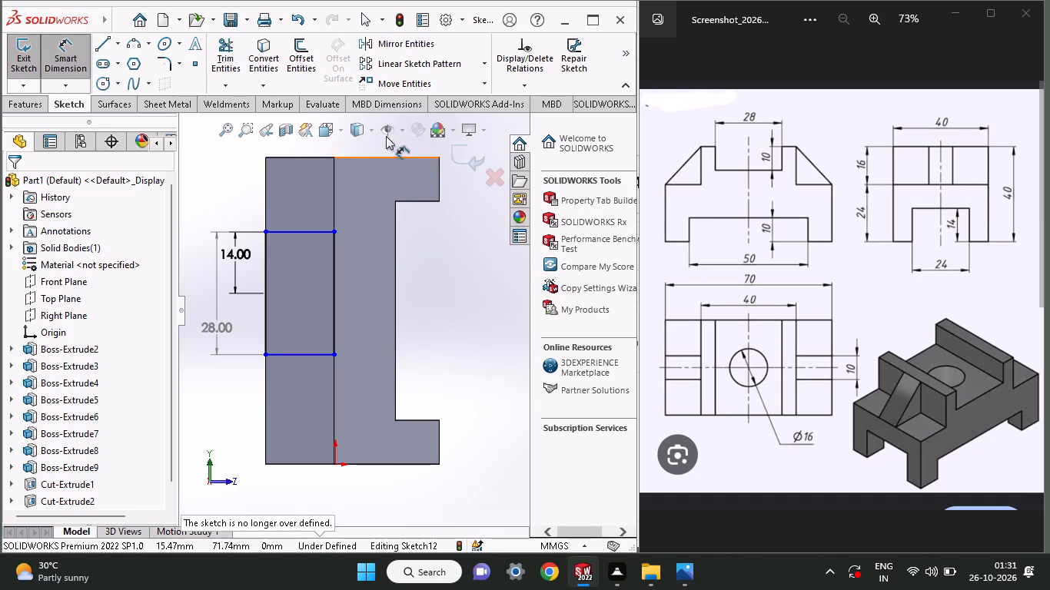
Trim away the rectangle's inner long side and both short sides, keeping only the line on the block's top edge.
{"action": "left_click", "coordinate": [234, 51]}
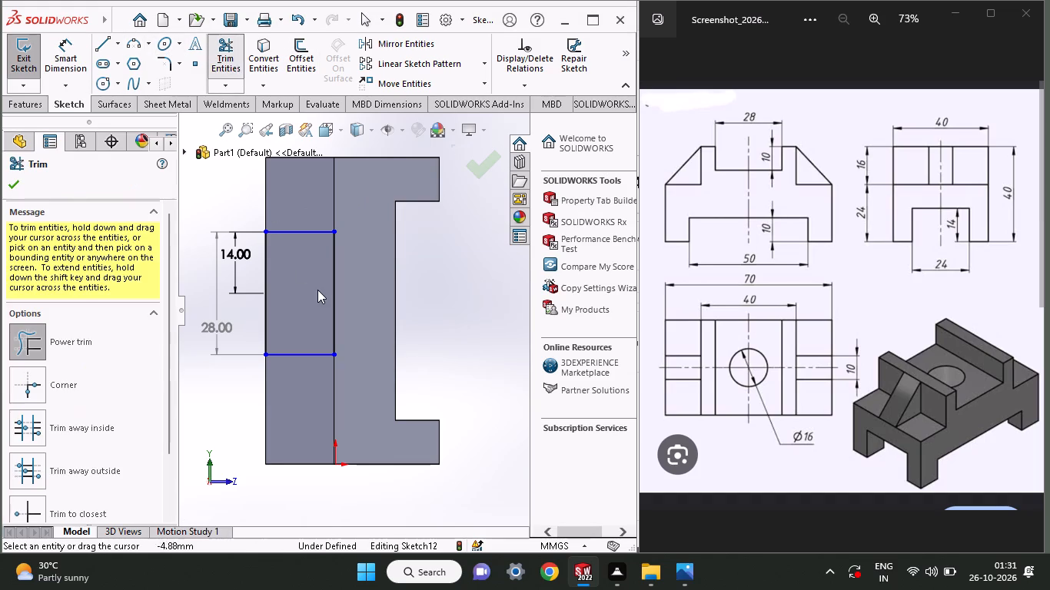
{"action": "left_click_drag", "start_coordinate": [318, 299], "coordinate": [368, 264]}
{"action": "left_click_drag", "start_coordinate": [324, 181], "coordinate": [307, 399]}
{"action": "left_click", "coordinate": [21, 185]}
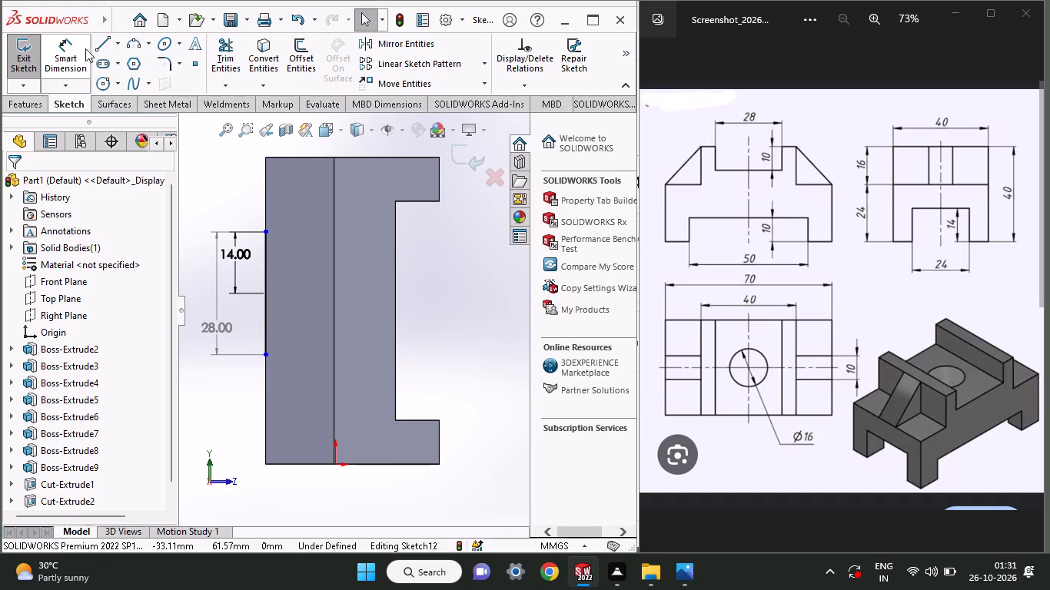
Close the slot profile with three lines from the top-edge line's endpoints, about 8.7 mm deep and 28 mm long.
{"action": "left_click", "coordinate": [99, 40]}
{"action": "left_click", "coordinate": [264, 231]}
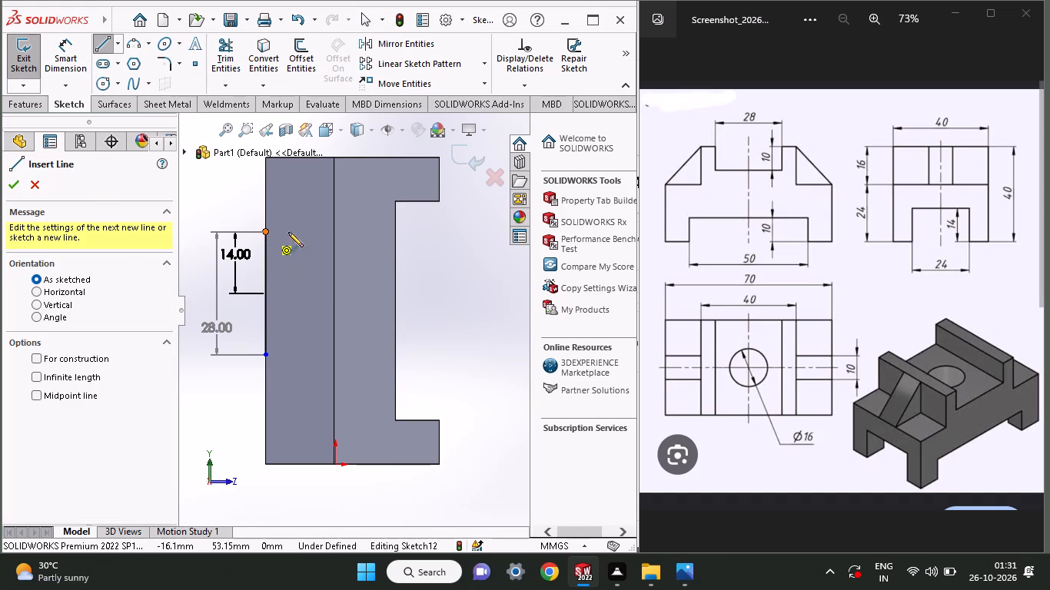
{"action": "left_click", "coordinate": [304, 232]}
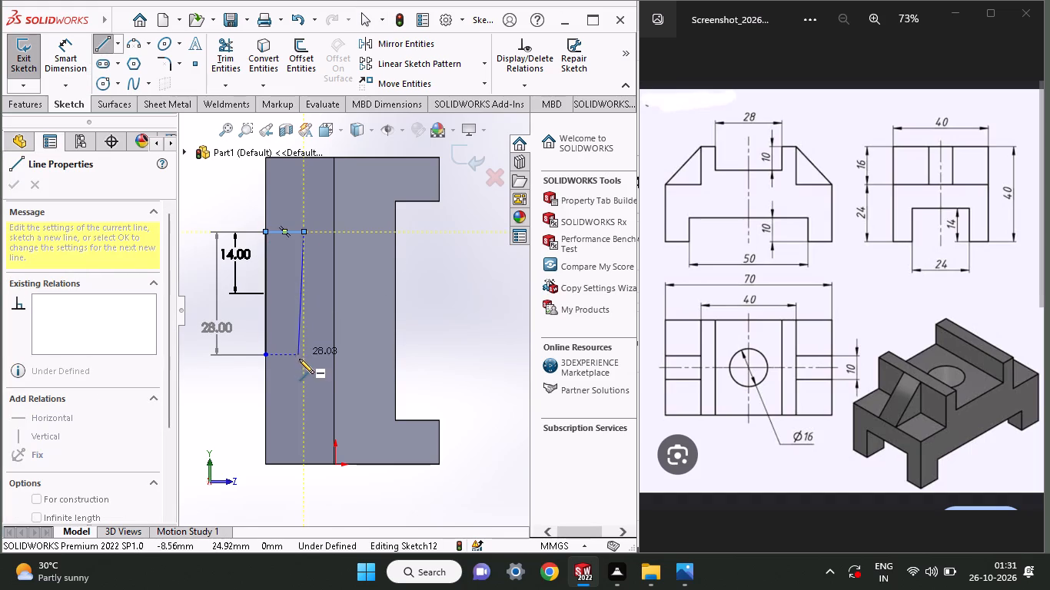
{"action": "left_click", "coordinate": [307, 359]}
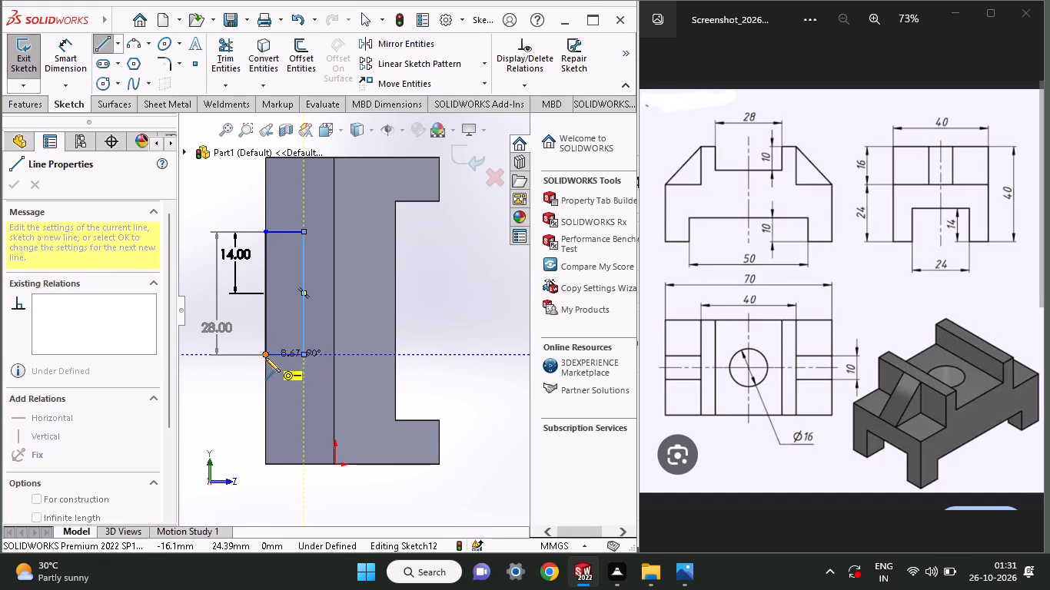
{"action": "left_click", "coordinate": [265, 357]}
{"action": "right_click", "coordinate": [287, 391]}
{"action": "left_click", "coordinate": [297, 399]}
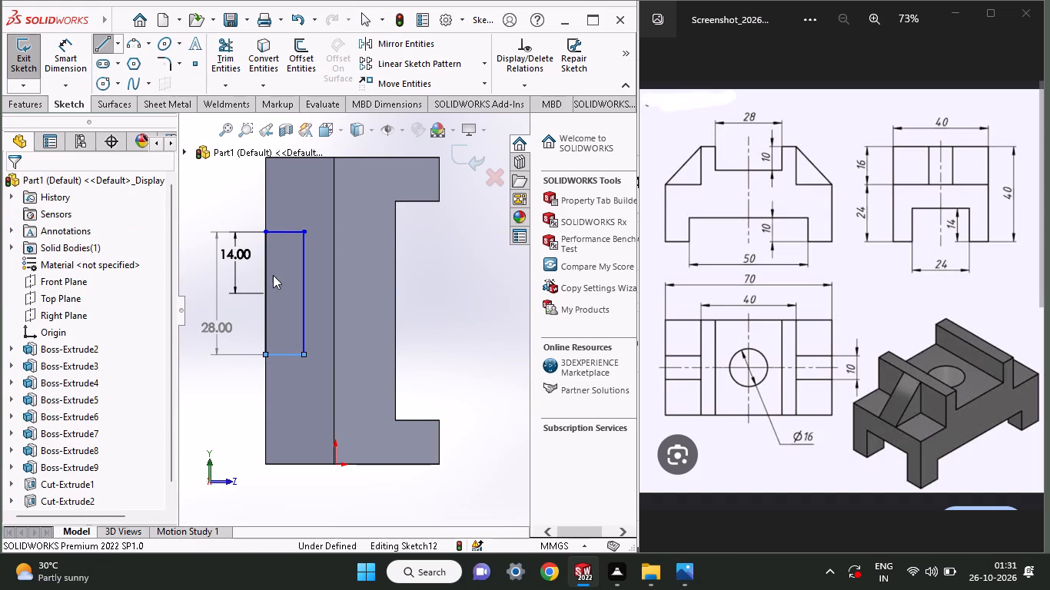
Dimension the slot profile's short side at 10 mm to set the top slot's depth.
{"action": "left_click", "coordinate": [48, 65]}
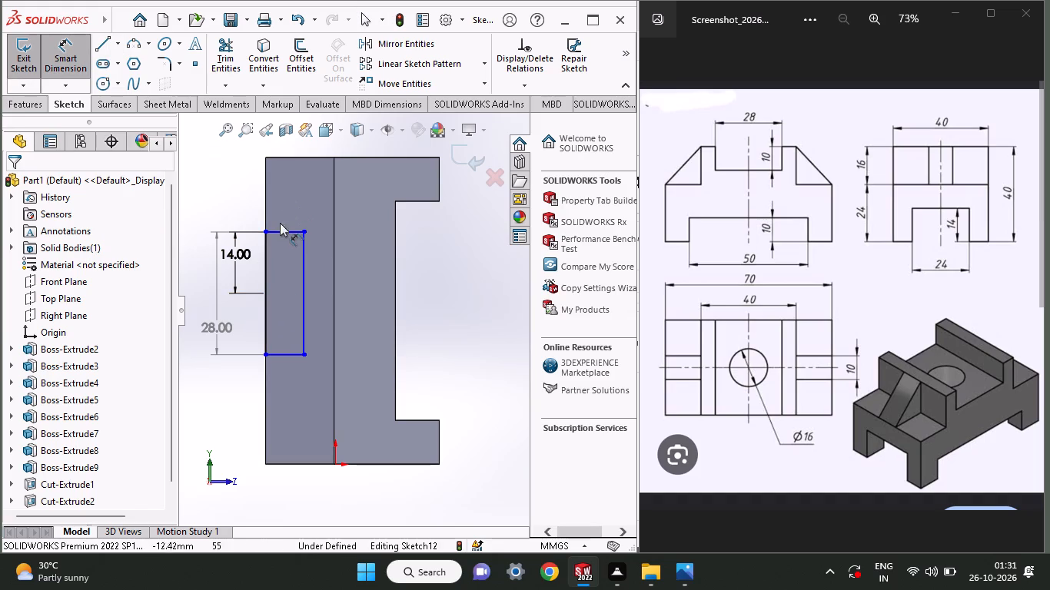
{"action": "left_click", "coordinate": [282, 230]}
{"action": "left_click", "coordinate": [300, 181]}
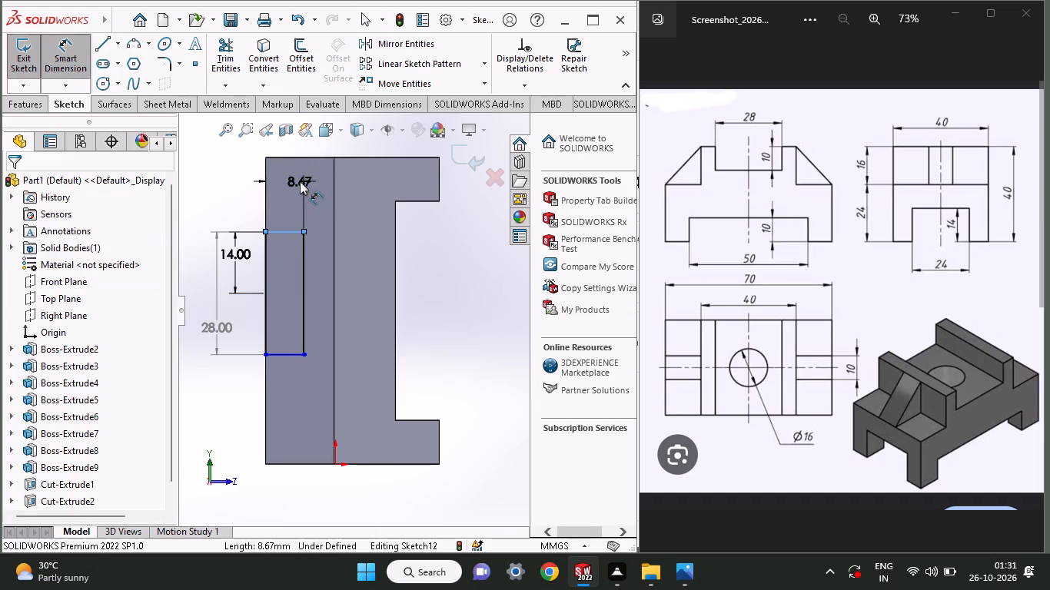
{"action": "type", "text": "10"}
{"action": "key", "text": "Return"}
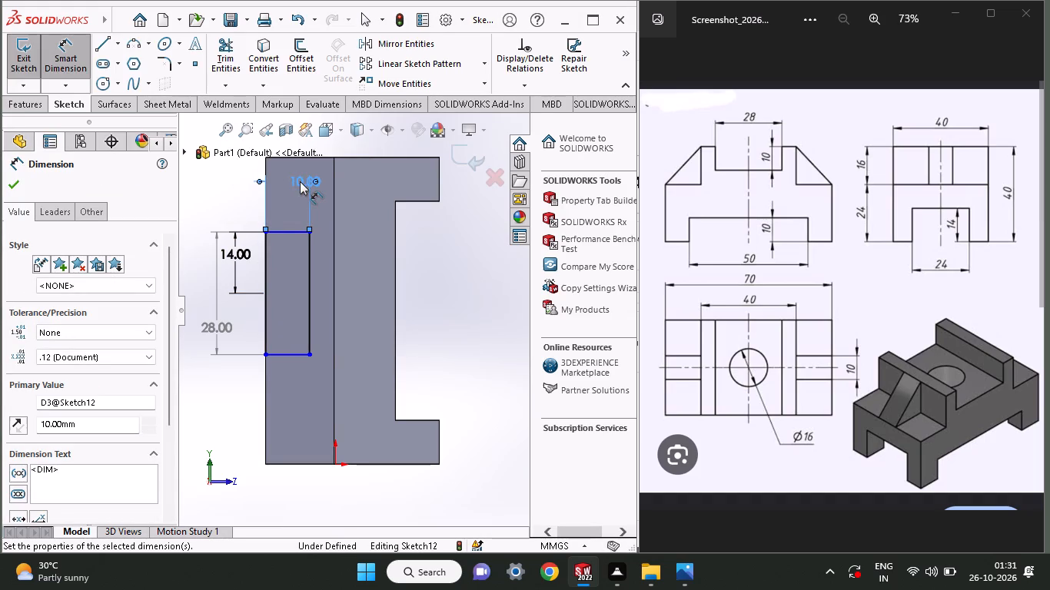
{"action": "left_click", "coordinate": [15, 184]}
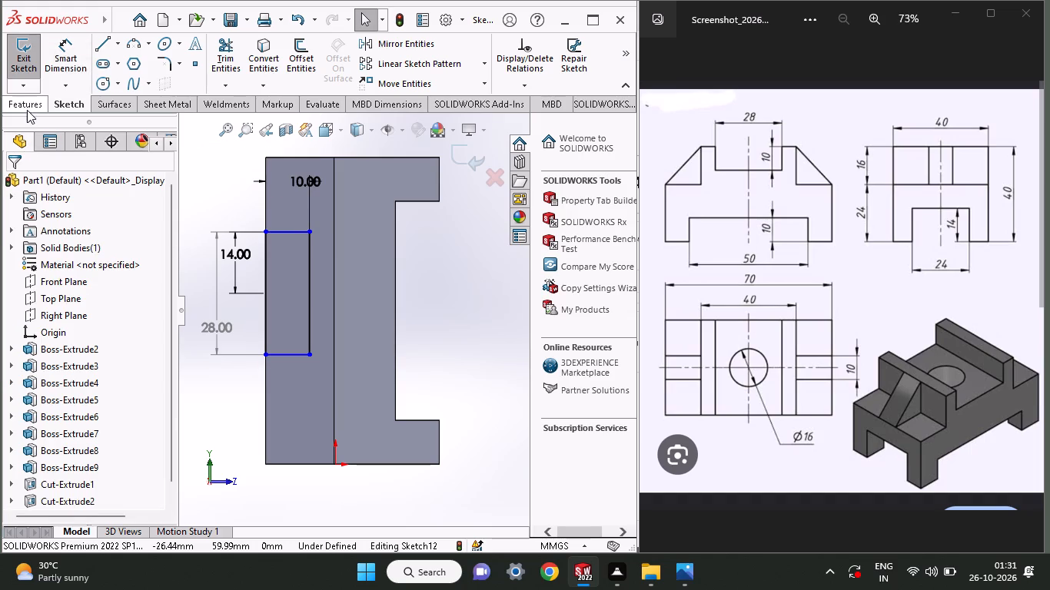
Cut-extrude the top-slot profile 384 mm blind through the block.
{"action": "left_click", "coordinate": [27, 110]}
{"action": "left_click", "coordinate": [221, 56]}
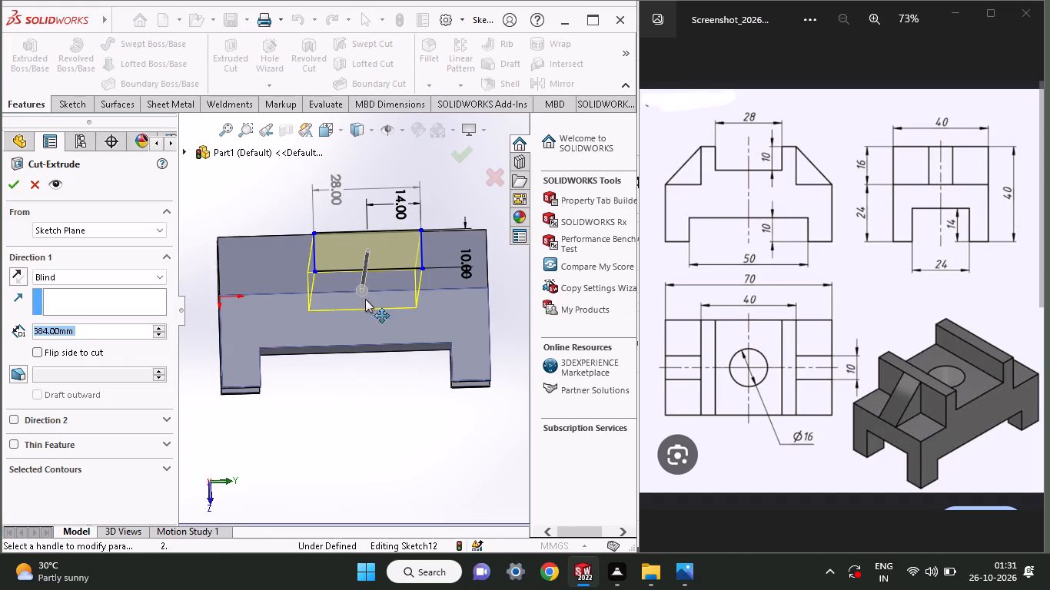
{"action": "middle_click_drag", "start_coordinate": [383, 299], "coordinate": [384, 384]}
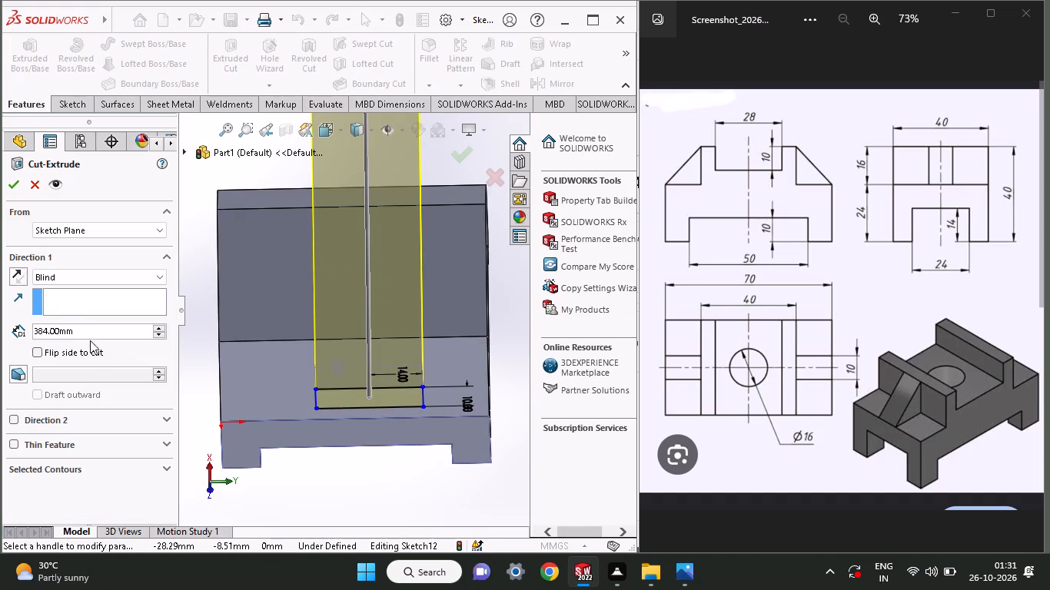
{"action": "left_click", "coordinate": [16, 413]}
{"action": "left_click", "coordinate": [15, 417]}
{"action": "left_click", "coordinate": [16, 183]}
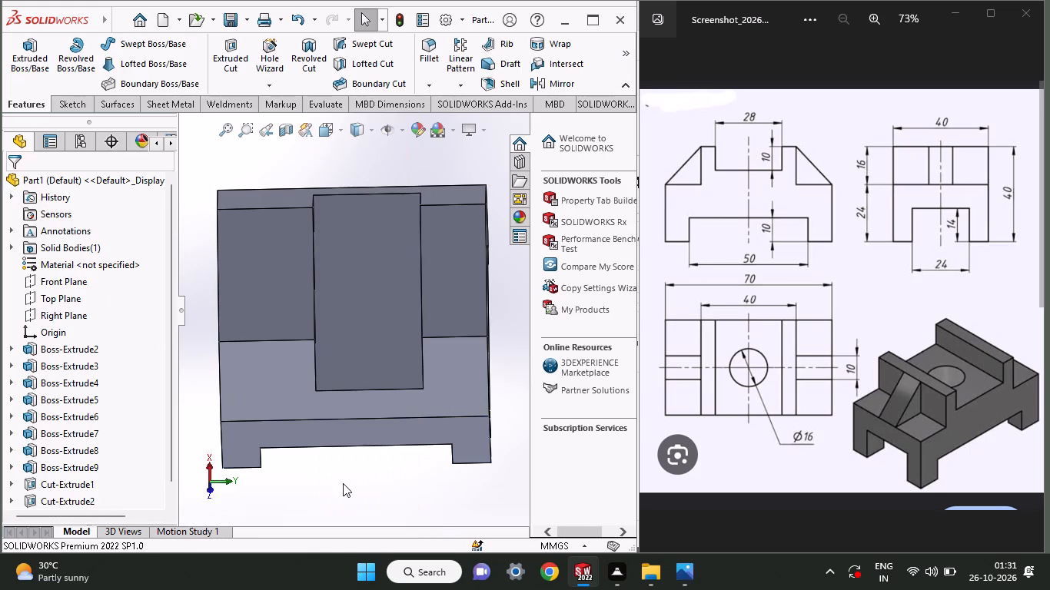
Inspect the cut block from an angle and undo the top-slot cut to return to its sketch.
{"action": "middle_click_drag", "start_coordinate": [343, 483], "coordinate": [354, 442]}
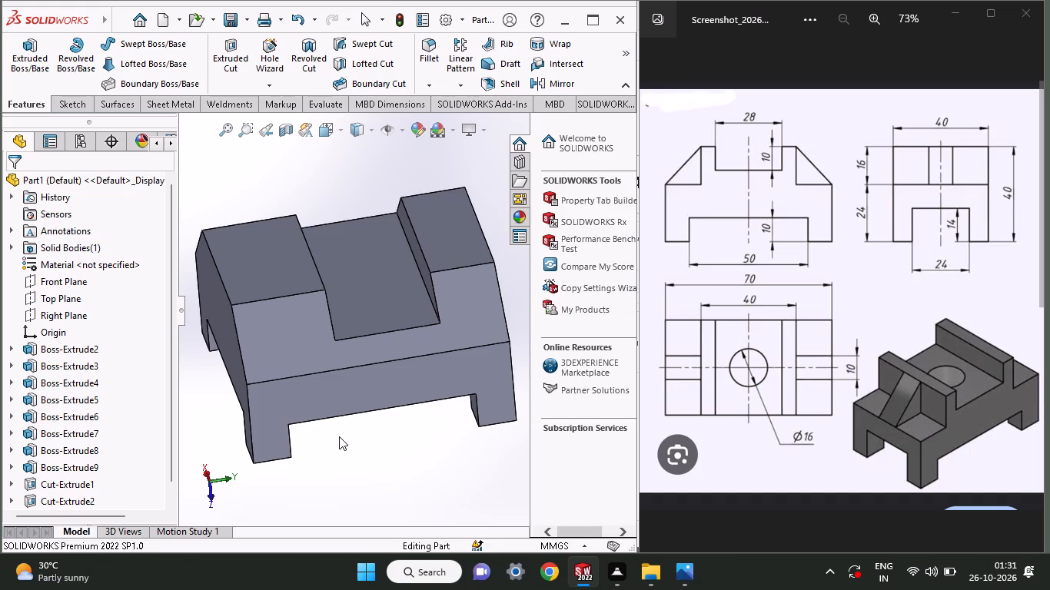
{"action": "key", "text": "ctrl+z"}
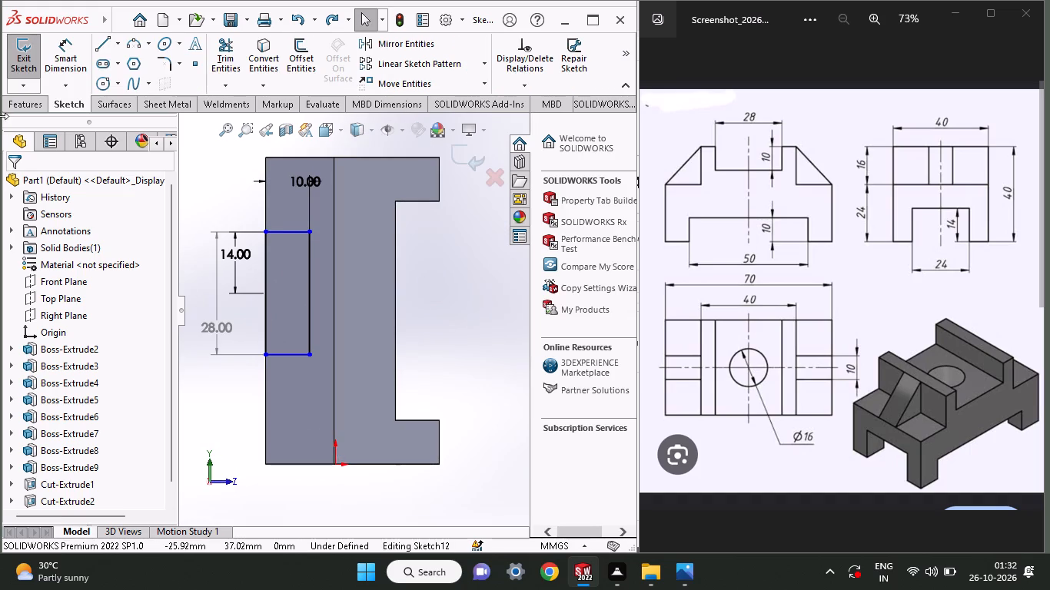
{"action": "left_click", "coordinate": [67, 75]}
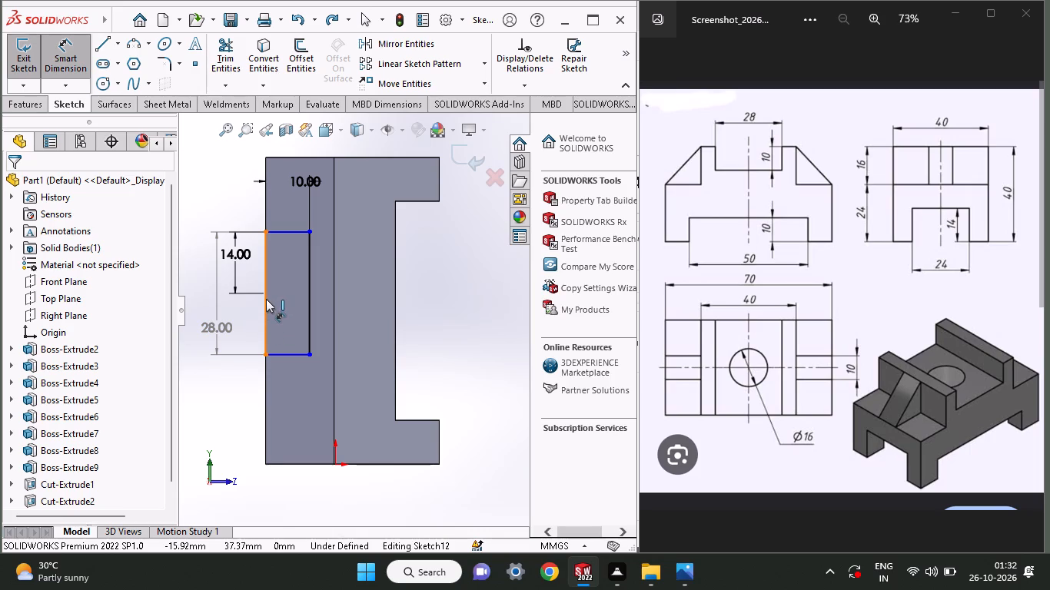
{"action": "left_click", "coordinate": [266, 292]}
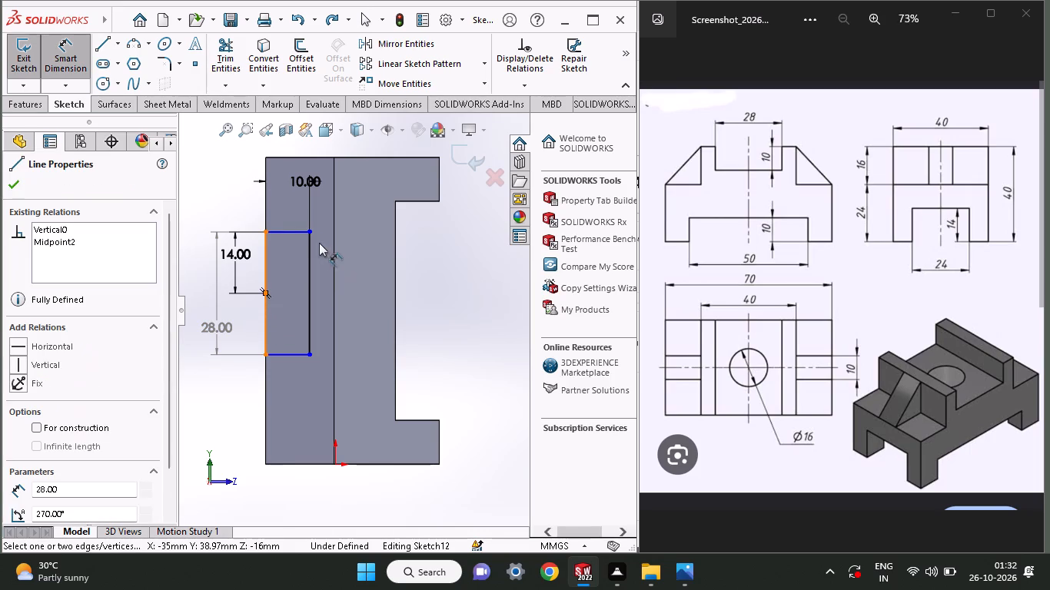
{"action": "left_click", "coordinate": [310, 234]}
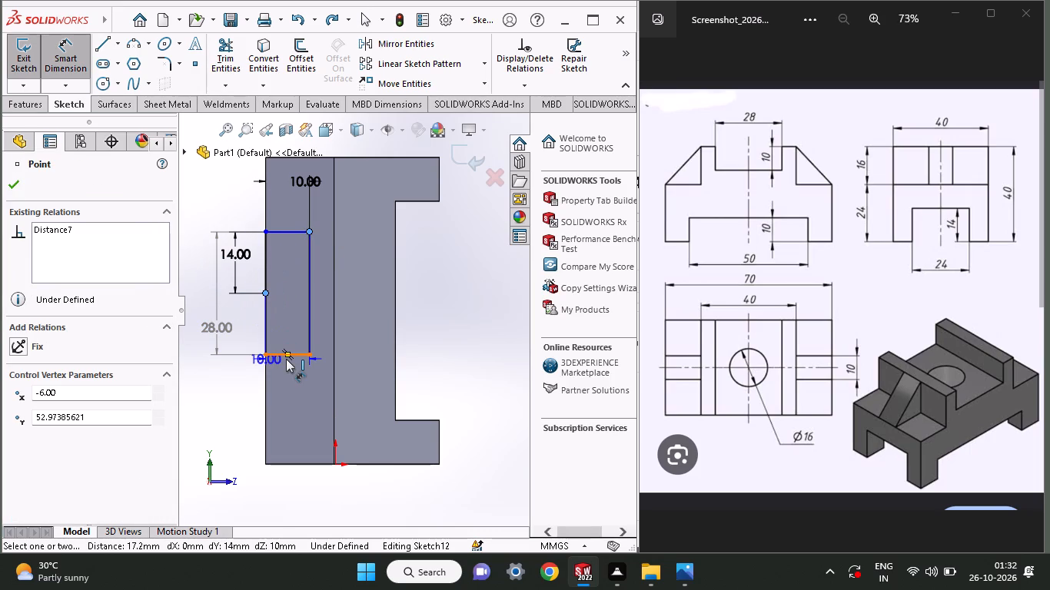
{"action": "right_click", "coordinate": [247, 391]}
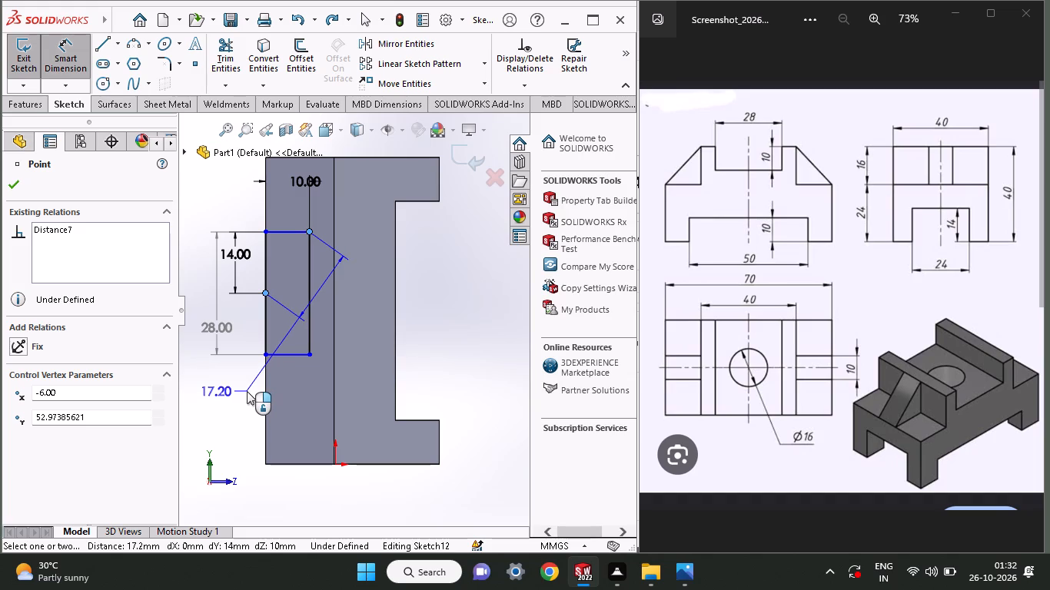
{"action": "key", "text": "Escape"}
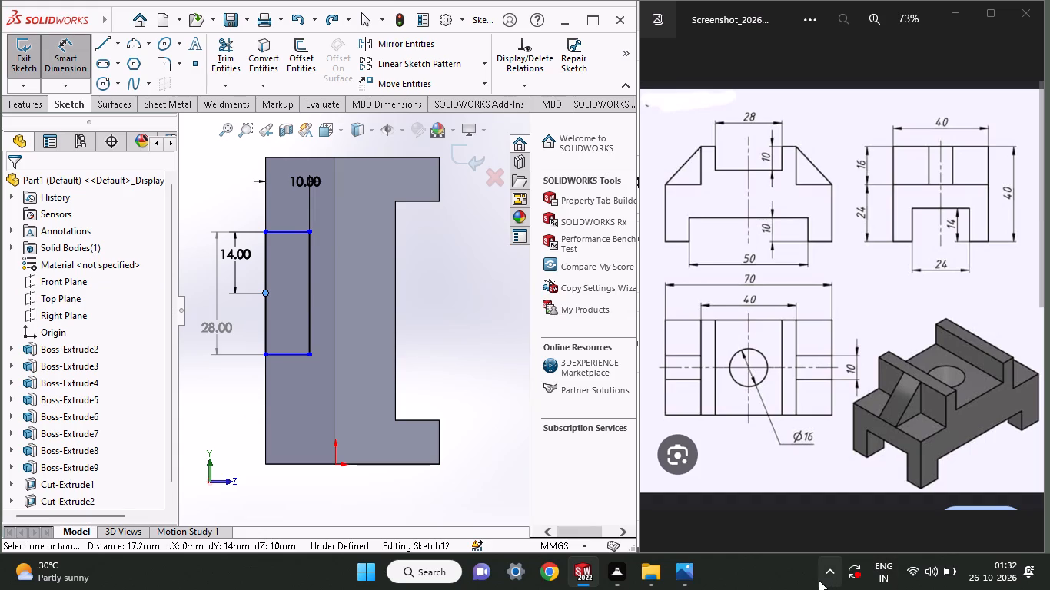
Dimension the offset from the block face's lower outer corner to the slot profile's nearest corner, entering 70-28 mm and halving it to 21 mm.
{"action": "left_click", "coordinate": [58, 51]}
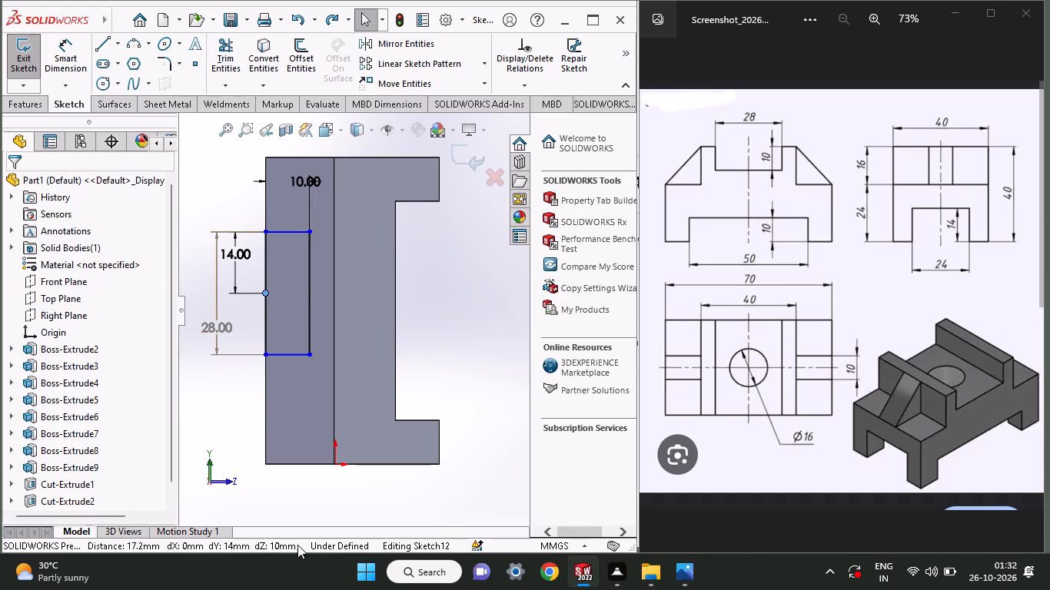
{"action": "left_click", "coordinate": [82, 45]}
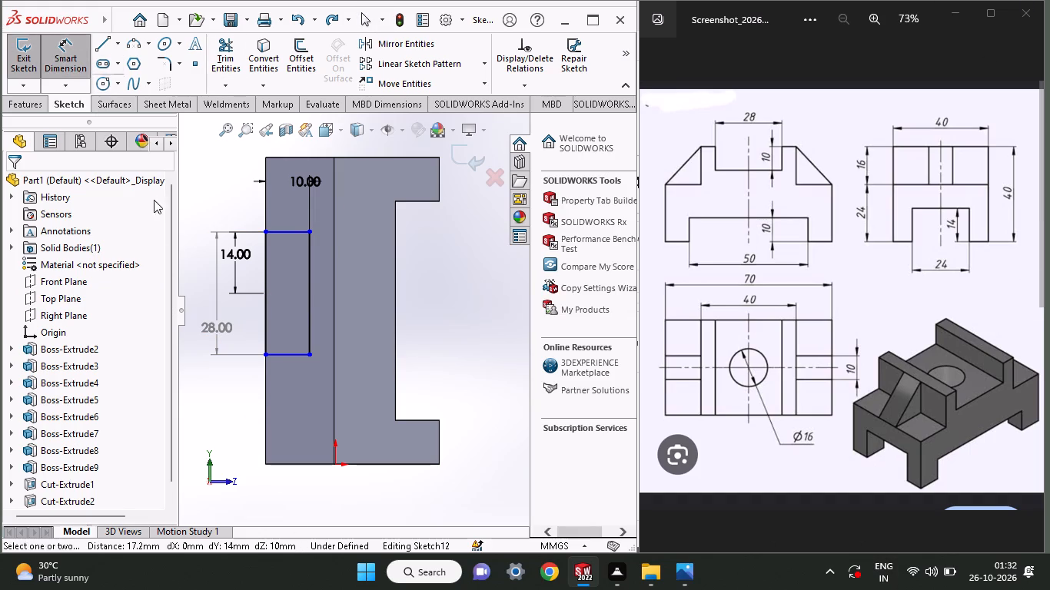
{"action": "left_click", "coordinate": [267, 463]}
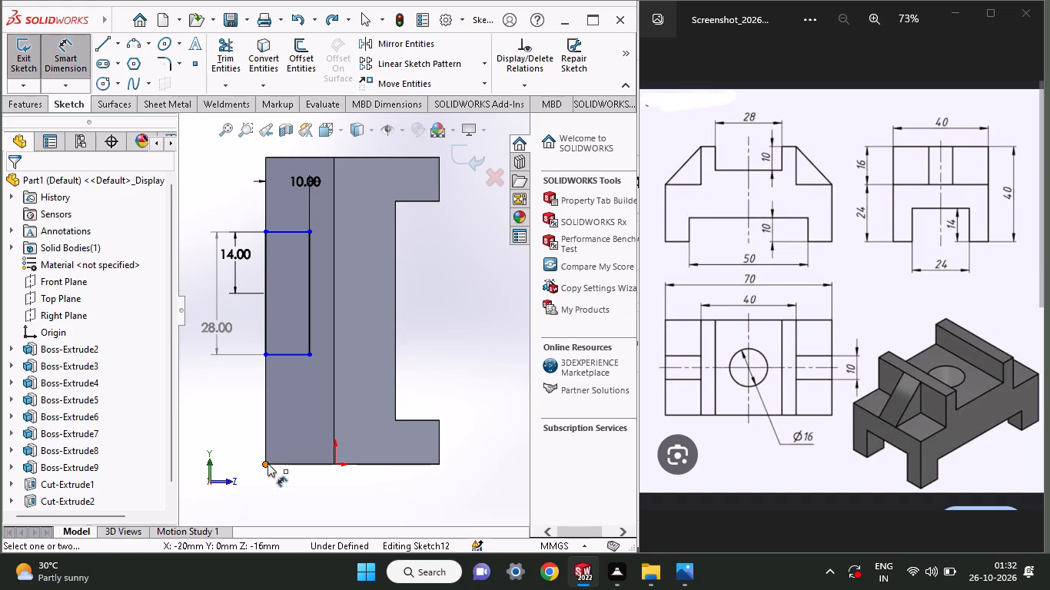
{"action": "left_click", "coordinate": [265, 357]}
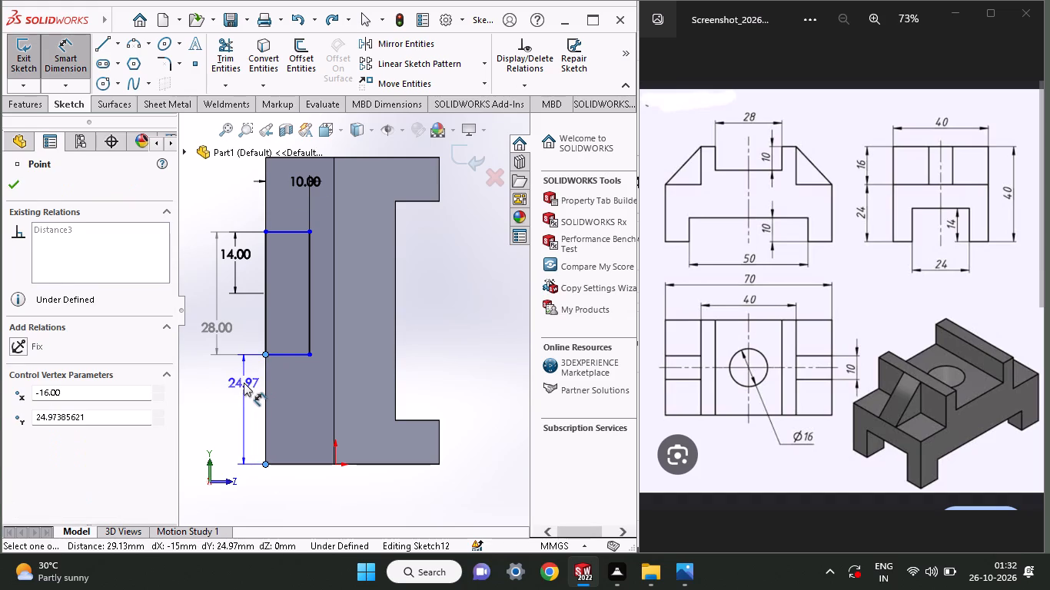
{"action": "left_click", "coordinate": [244, 383]}
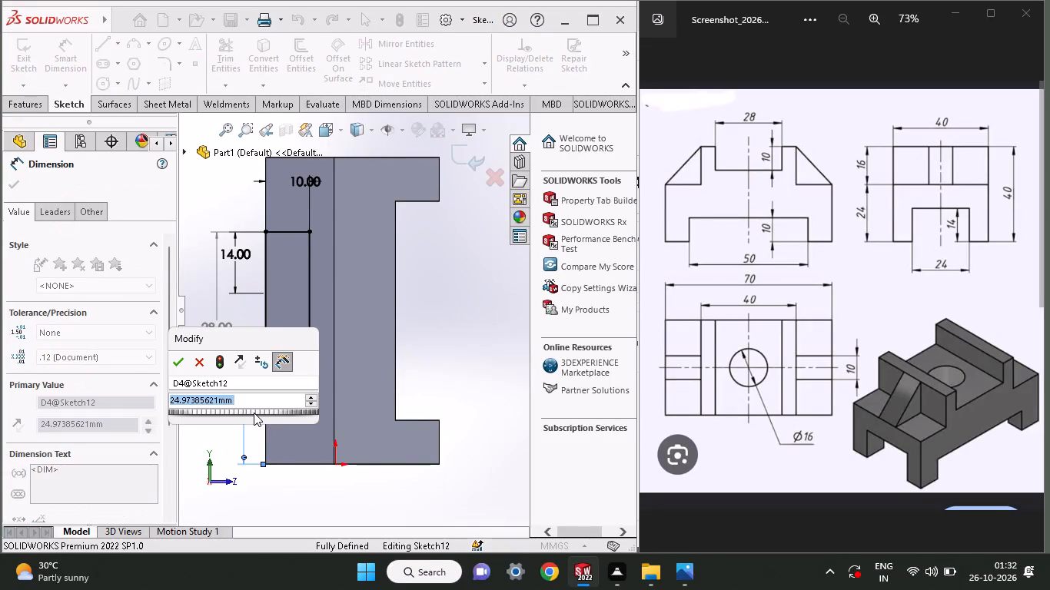
{"action": "key", "text": "7"}
{"action": "key", "text": "0"}
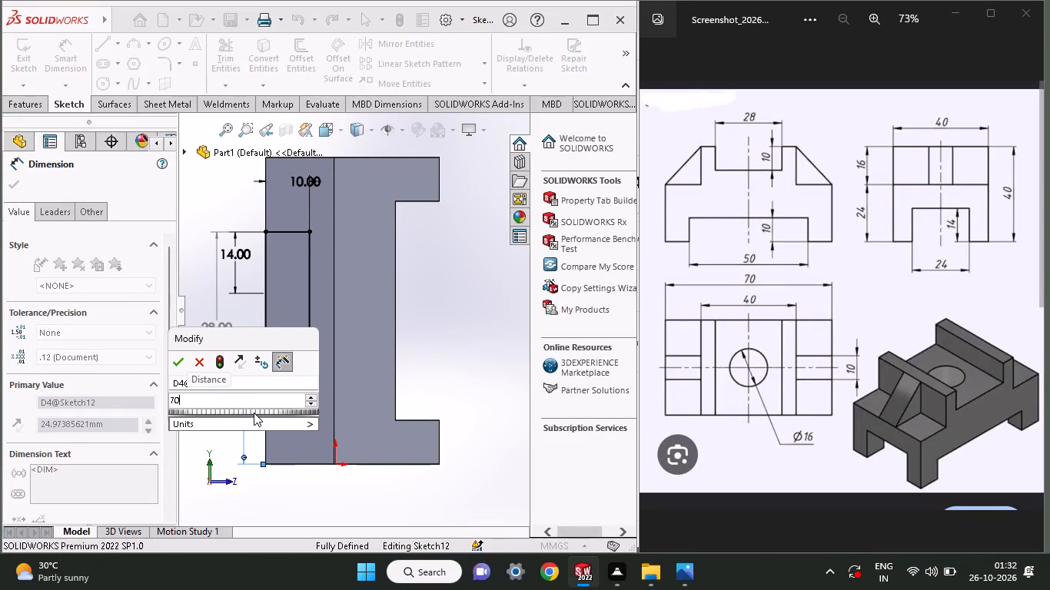
{"action": "key", "text": "minus"}
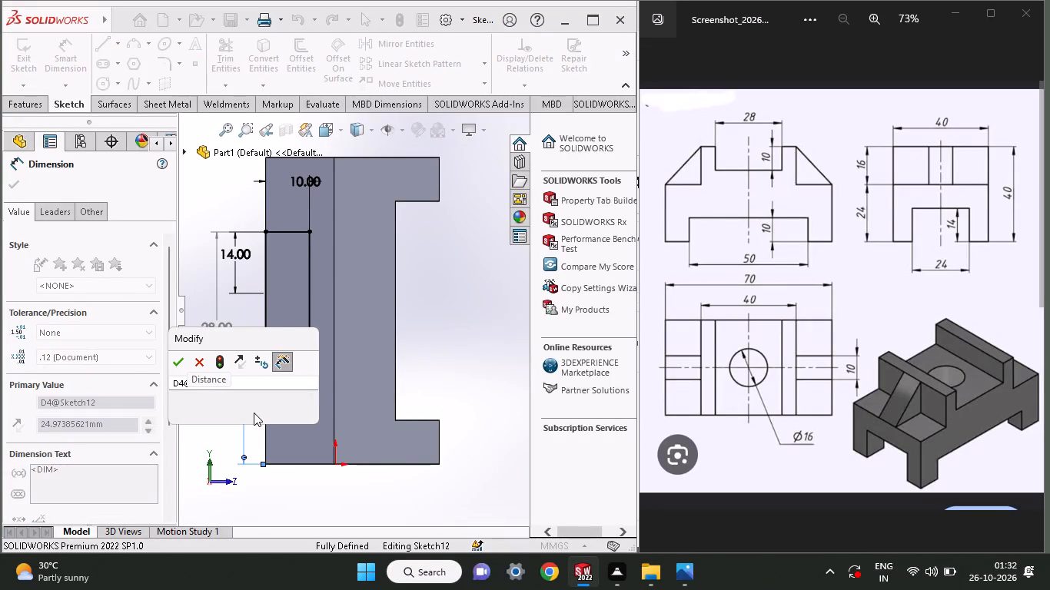
{"action": "key", "text": "2"}
{"action": "key", "text": "8"}
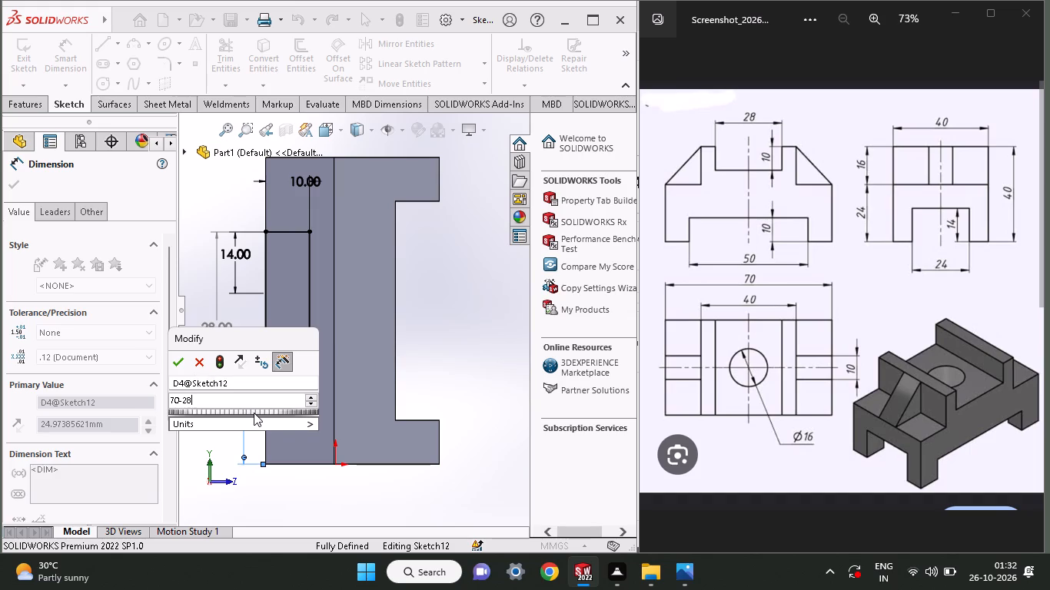
{"action": "key", "text": "Return"}
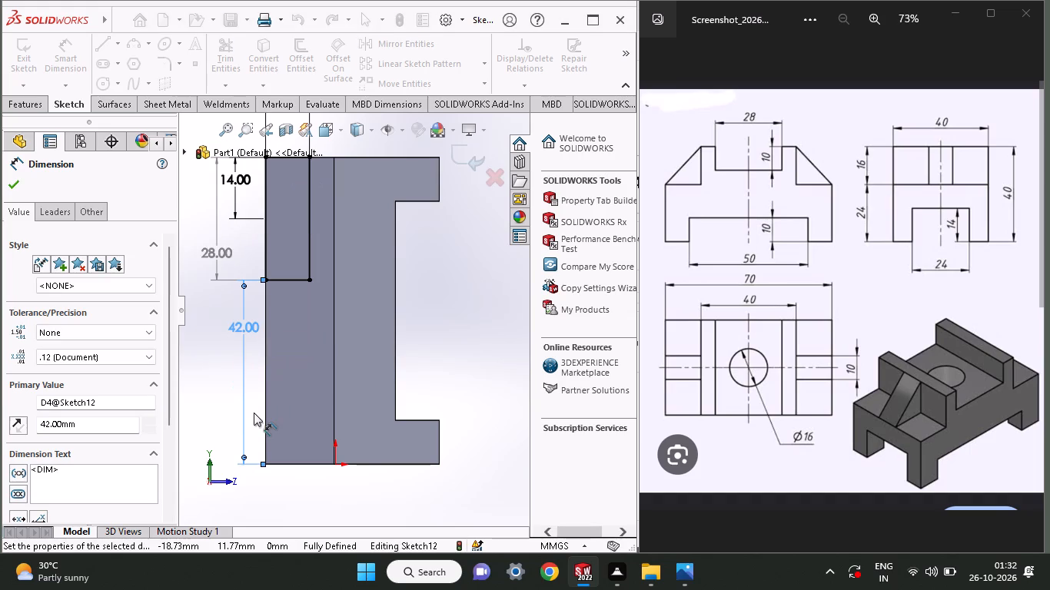
{"action": "double_click", "coordinate": [244, 327]}
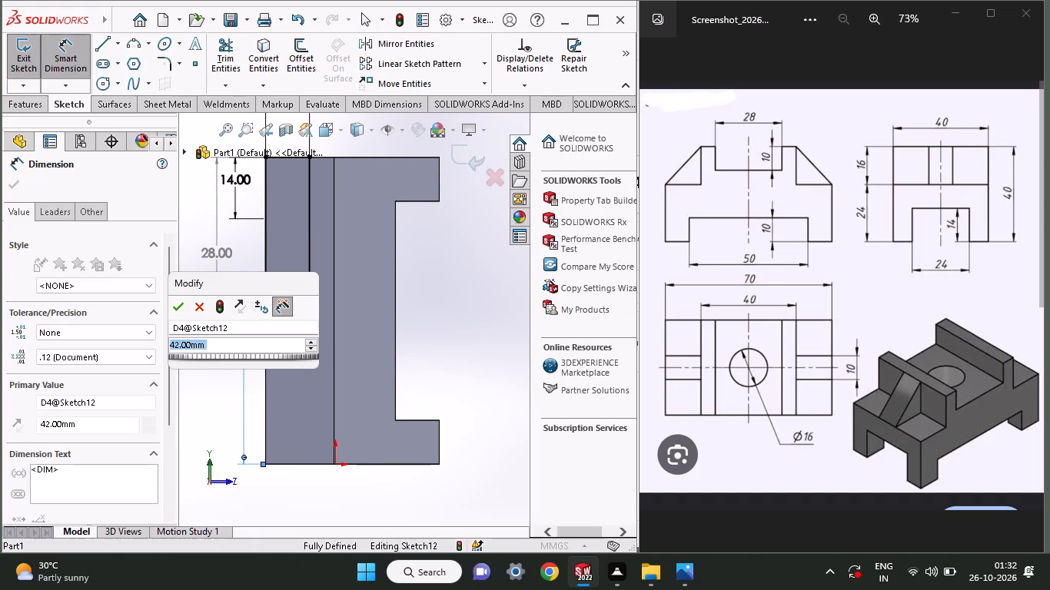
{"action": "type", "text": "42/2"}
{"action": "key", "text": "Return"}
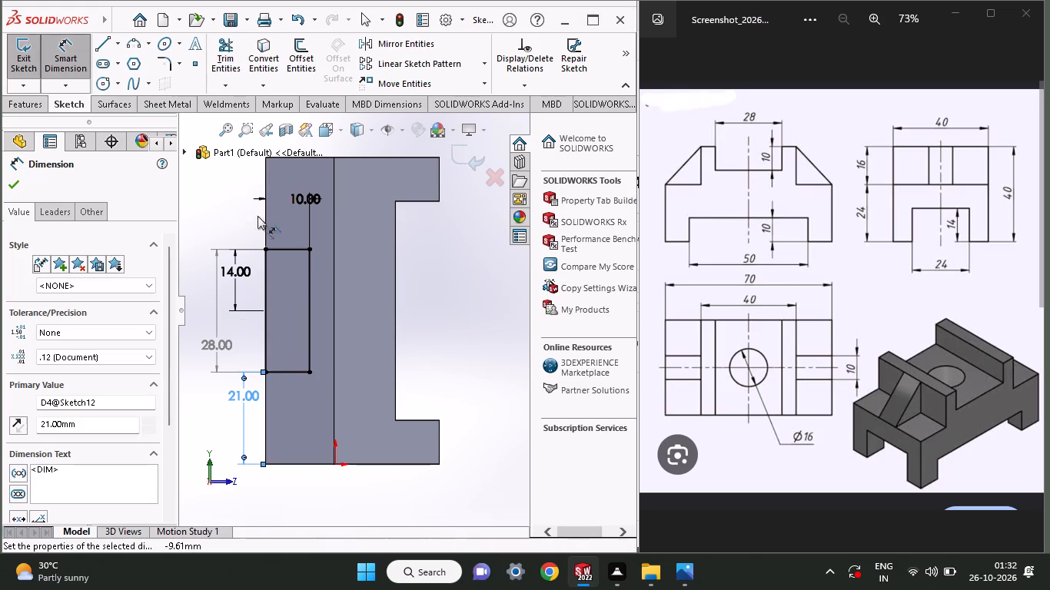
Cut-extrude the top-slot profile blind in both directions, 384 mm each way, through the block.
{"action": "left_click", "coordinate": [22, 94]}
{"action": "left_click", "coordinate": [22, 104]}
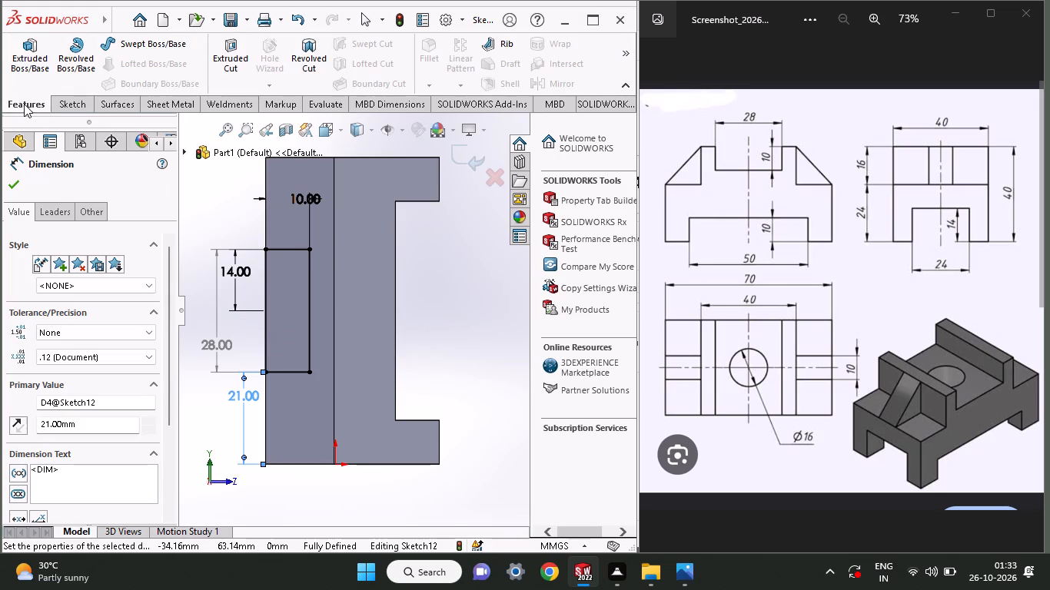
{"action": "left_click", "coordinate": [228, 67]}
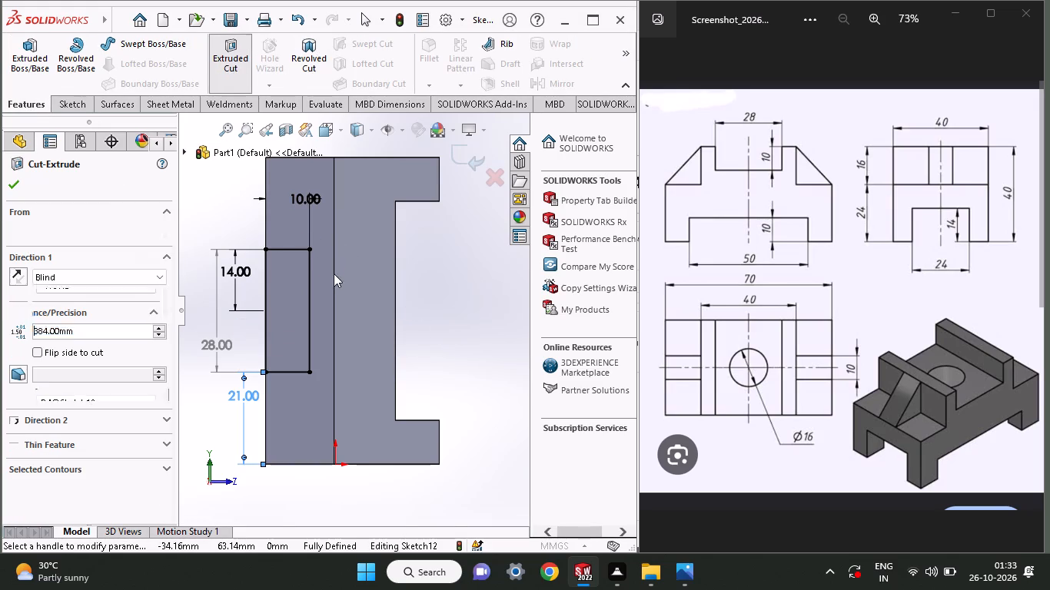
{"action": "middle_click_drag", "start_coordinate": [392, 303], "coordinate": [429, 312]}
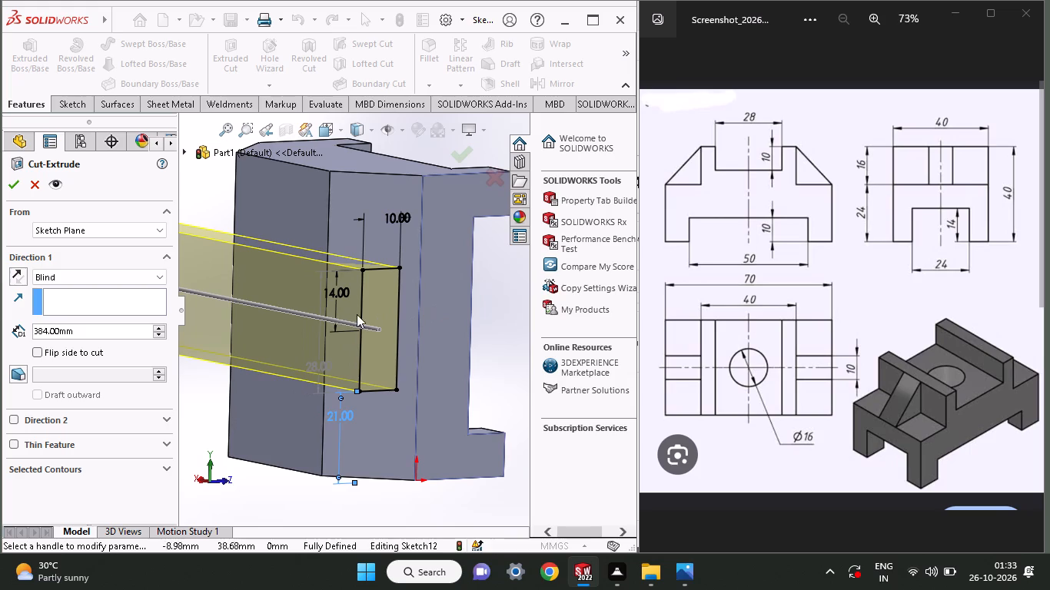
{"action": "left_click", "coordinate": [12, 420]}
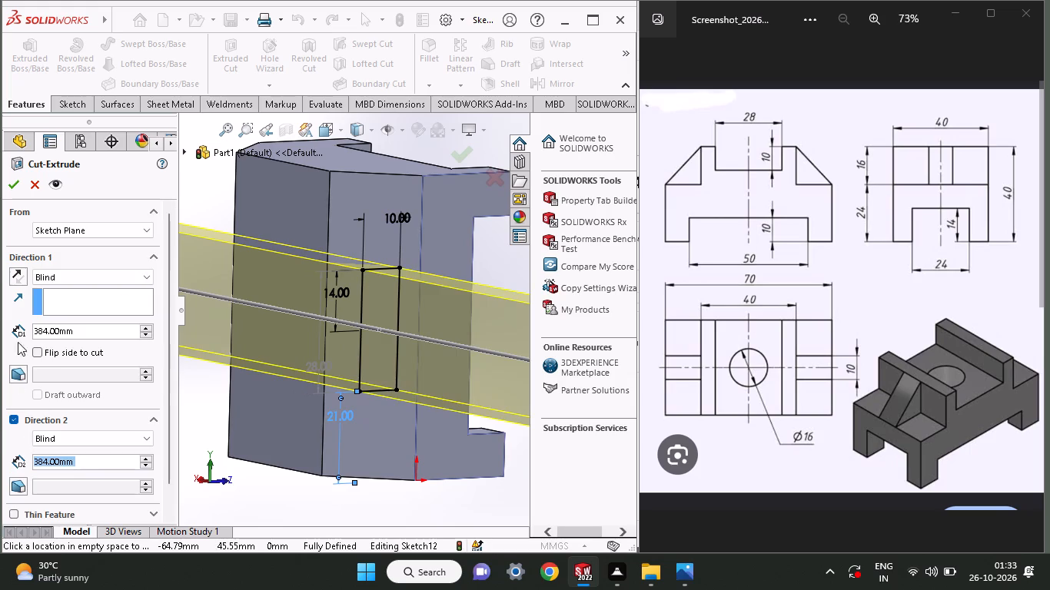
{"action": "left_click", "coordinate": [8, 187]}
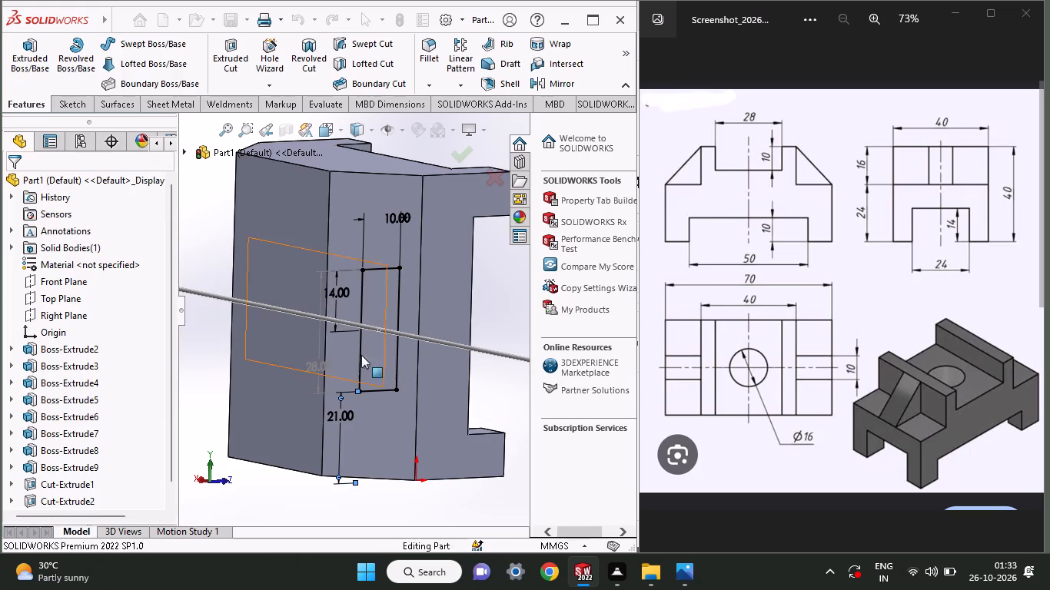
Examine the block's new top slot, sloped sides and underside from several angles.
{"action": "middle_click_drag", "start_coordinate": [410, 336], "coordinate": [470, 297]}
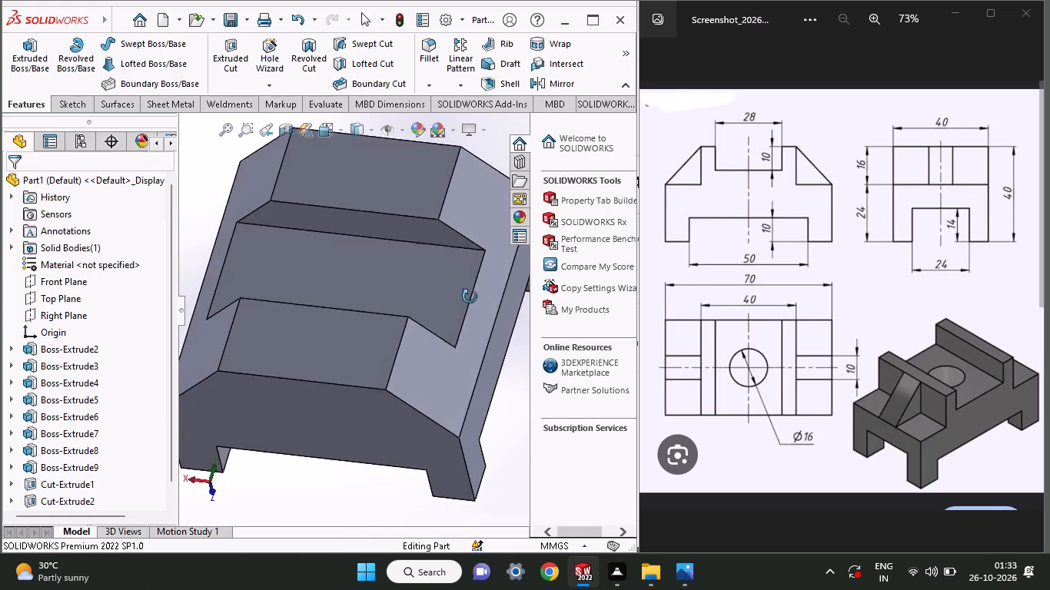
{"action": "middle_click_drag", "start_coordinate": [470, 297], "coordinate": [457, 301]}
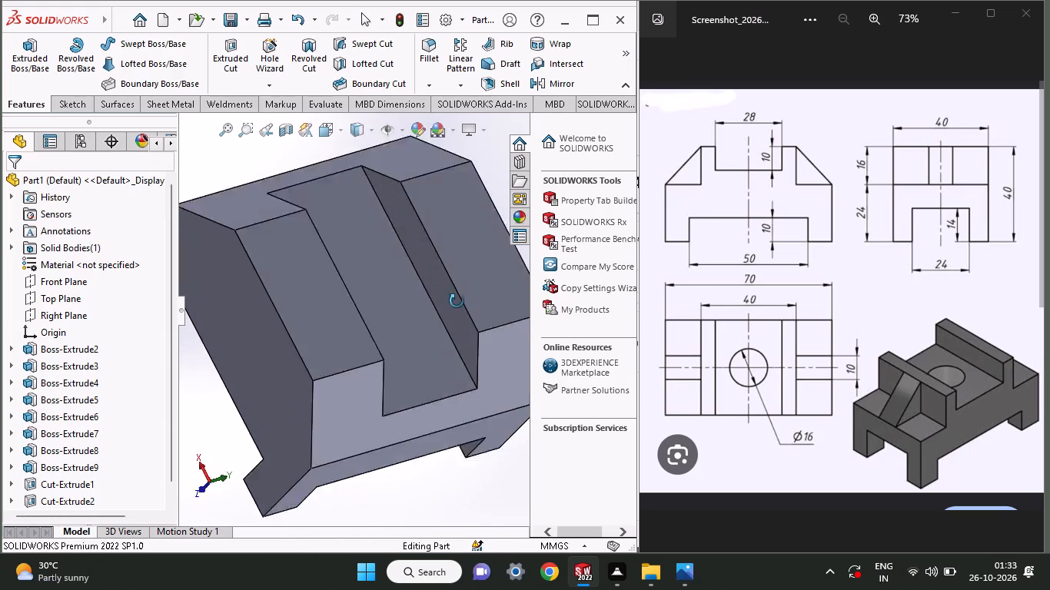
{"action": "middle_click_drag", "start_coordinate": [457, 301], "coordinate": [479, 289]}
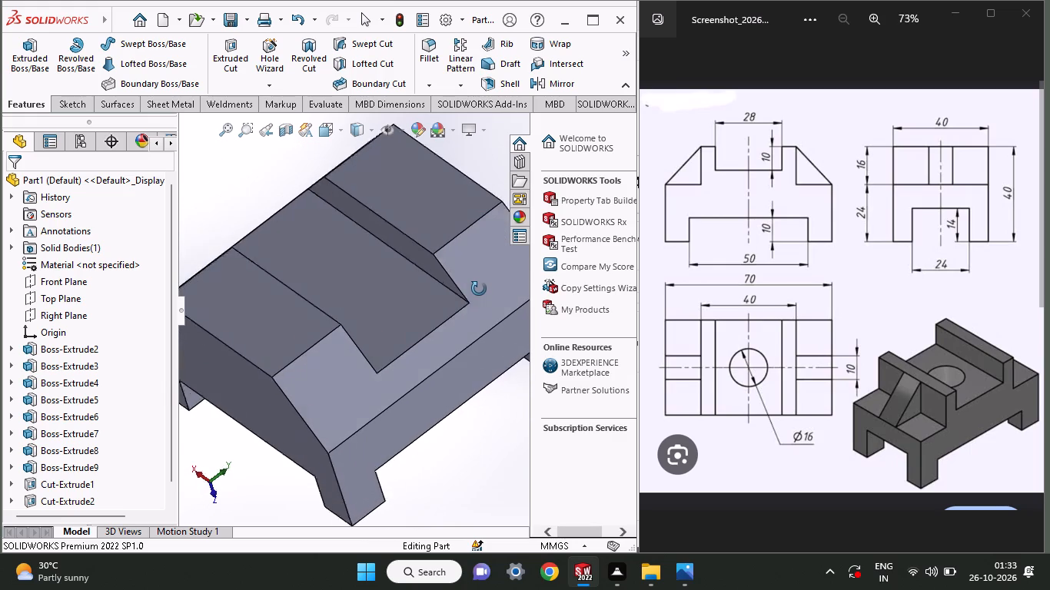
{"action": "middle_click_drag", "start_coordinate": [479, 289], "coordinate": [470, 291]}
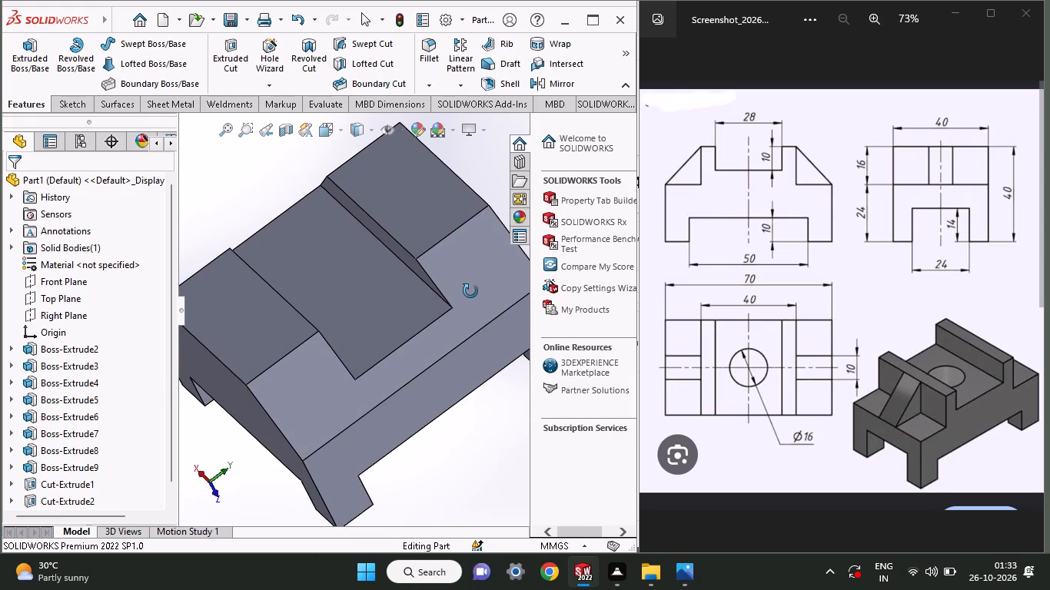
{"action": "middle_click_drag", "start_coordinate": [470, 291], "coordinate": [470, 282]}
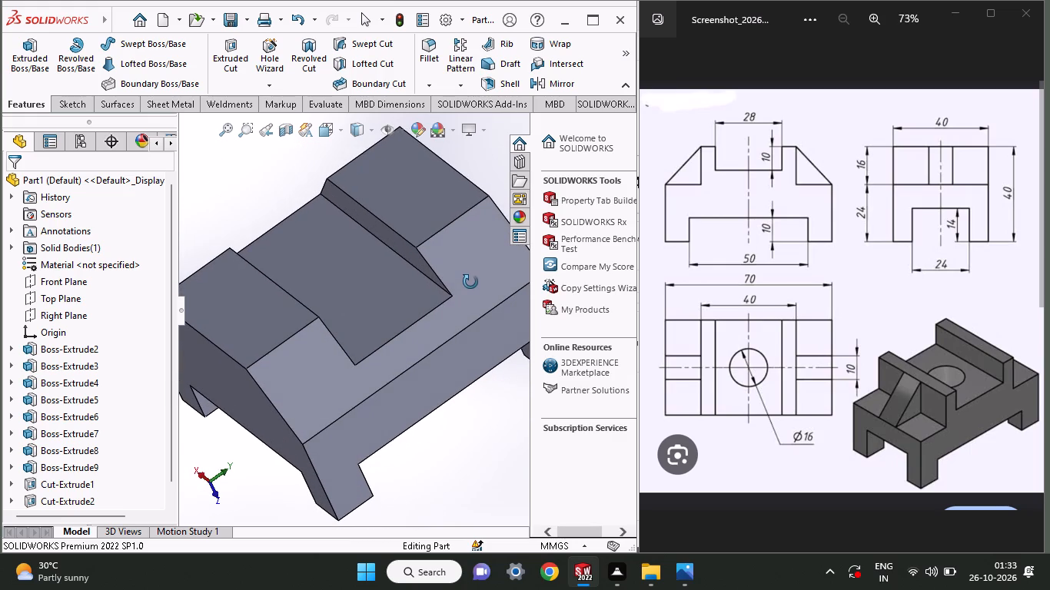
{"action": "middle_click_drag", "start_coordinate": [470, 282], "coordinate": [553, 207]}
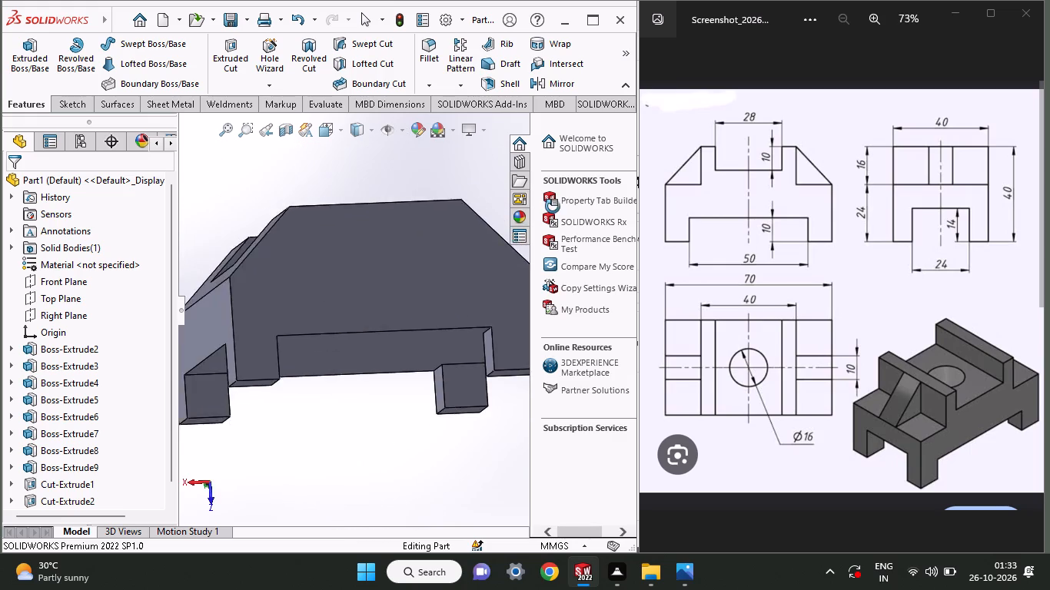
{"action": "middle_click_drag", "start_coordinate": [553, 207], "coordinate": [530, 230]}
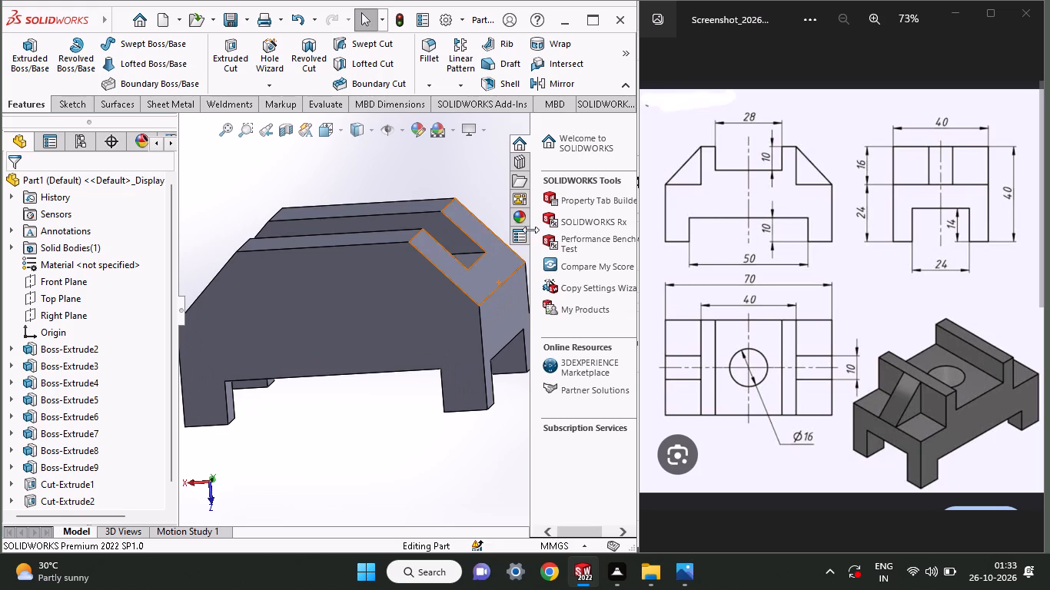
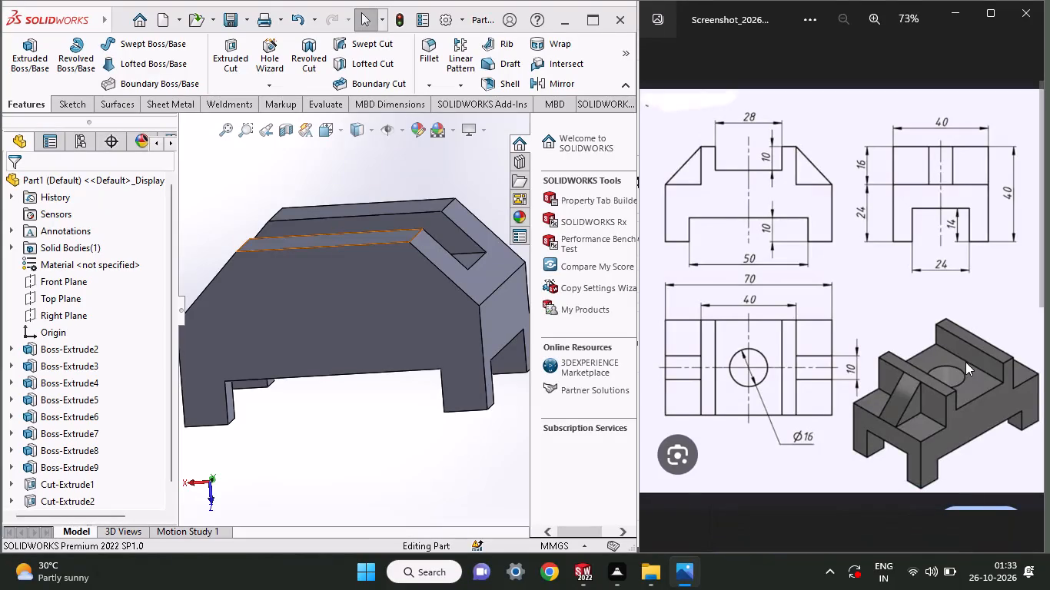
Start a sketch on the block's 70 mm long side face, the one with the bottom notch.
{"action": "middle_click_drag", "start_coordinate": [313, 466], "coordinate": [264, 473]}
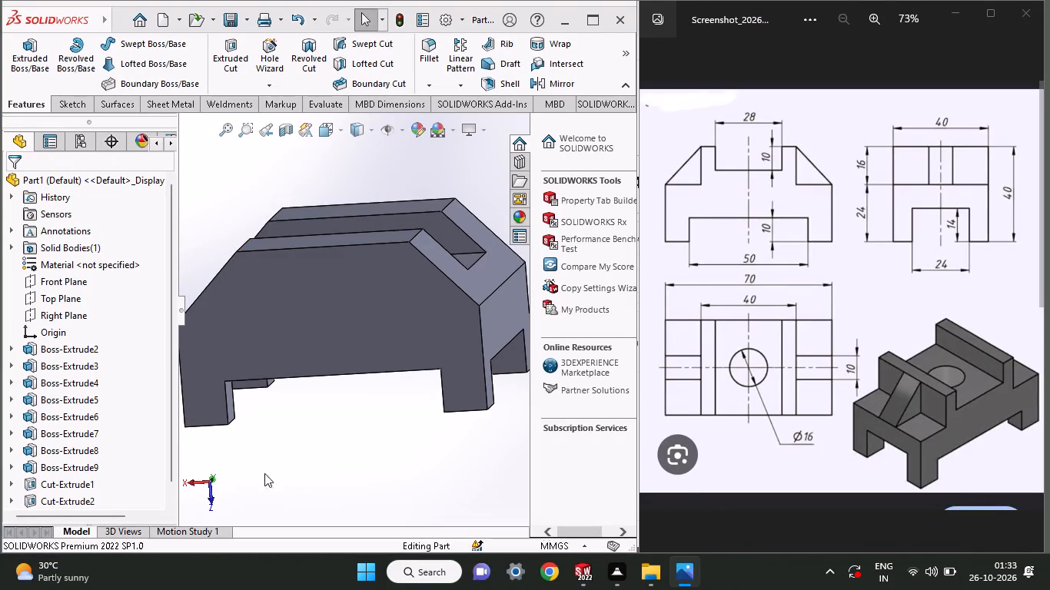
{"action": "middle_click_drag", "start_coordinate": [264, 473], "coordinate": [235, 478]}
{"action": "middle_click_drag", "start_coordinate": [337, 446], "coordinate": [294, 461]}
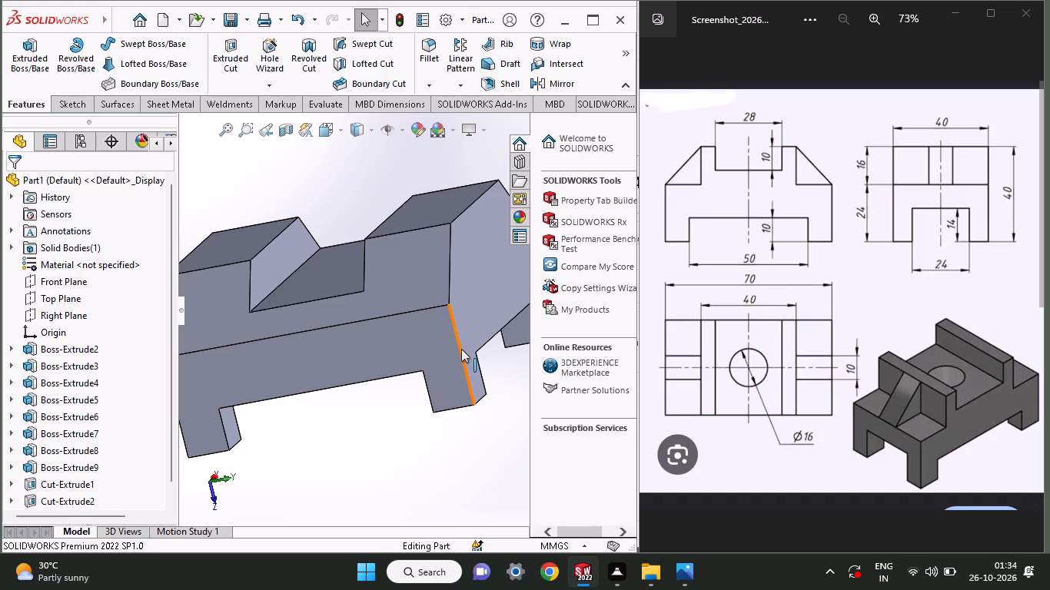
{"action": "left_click", "coordinate": [294, 376]}
{"action": "left_click", "coordinate": [352, 337]}
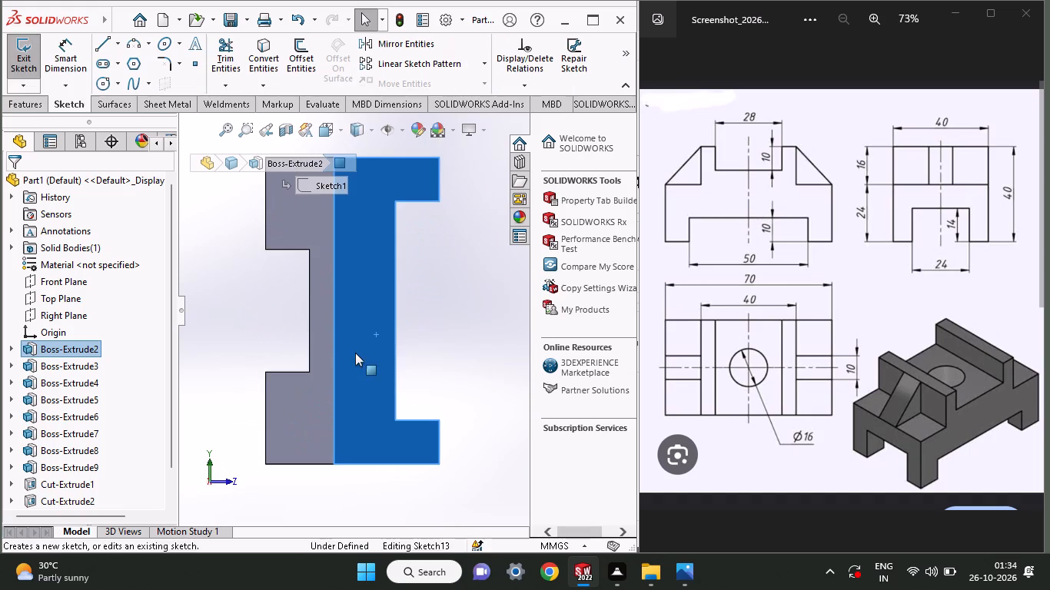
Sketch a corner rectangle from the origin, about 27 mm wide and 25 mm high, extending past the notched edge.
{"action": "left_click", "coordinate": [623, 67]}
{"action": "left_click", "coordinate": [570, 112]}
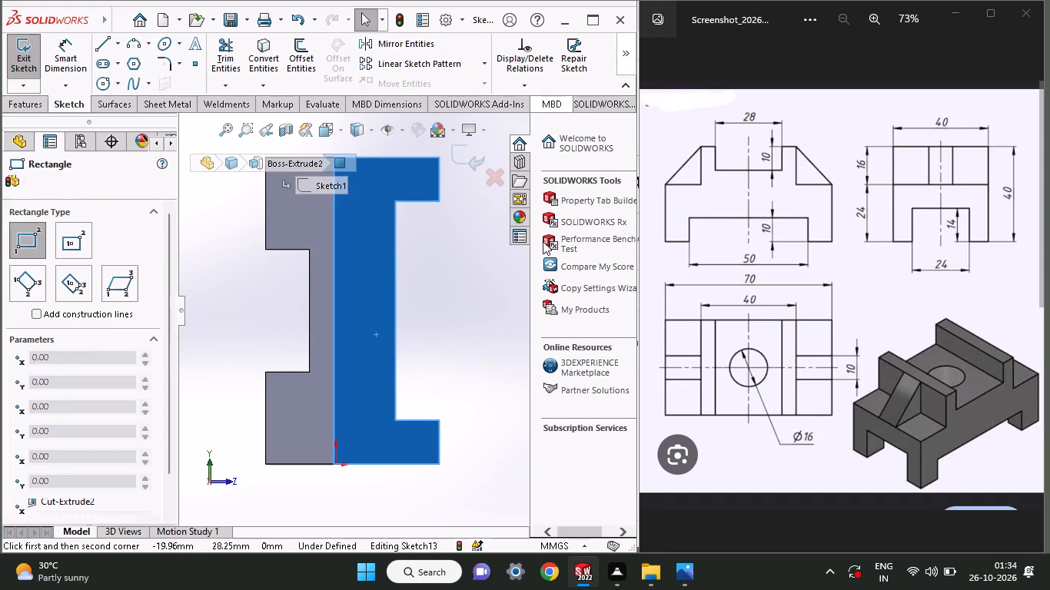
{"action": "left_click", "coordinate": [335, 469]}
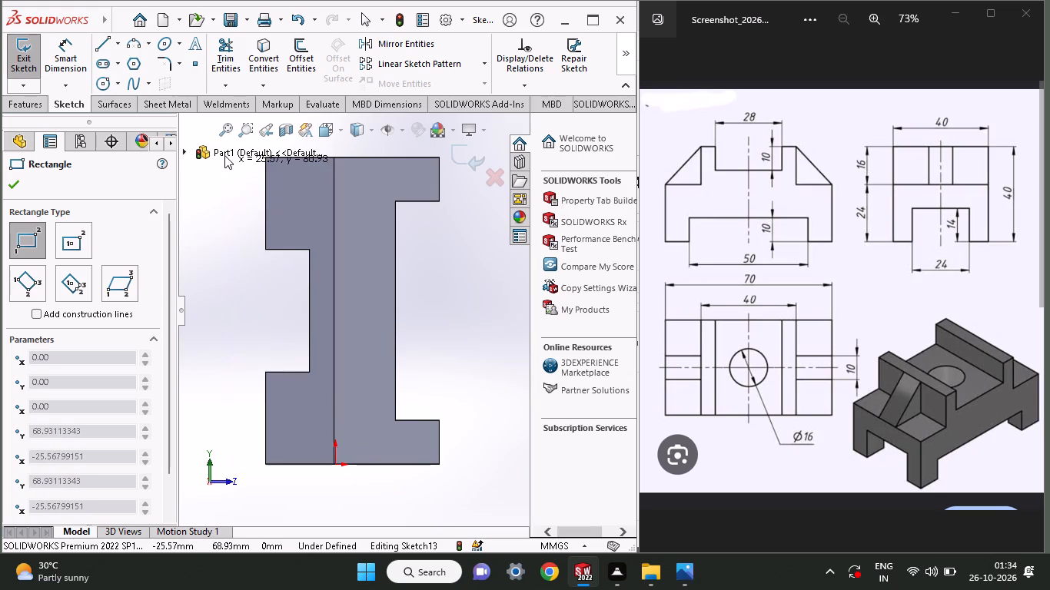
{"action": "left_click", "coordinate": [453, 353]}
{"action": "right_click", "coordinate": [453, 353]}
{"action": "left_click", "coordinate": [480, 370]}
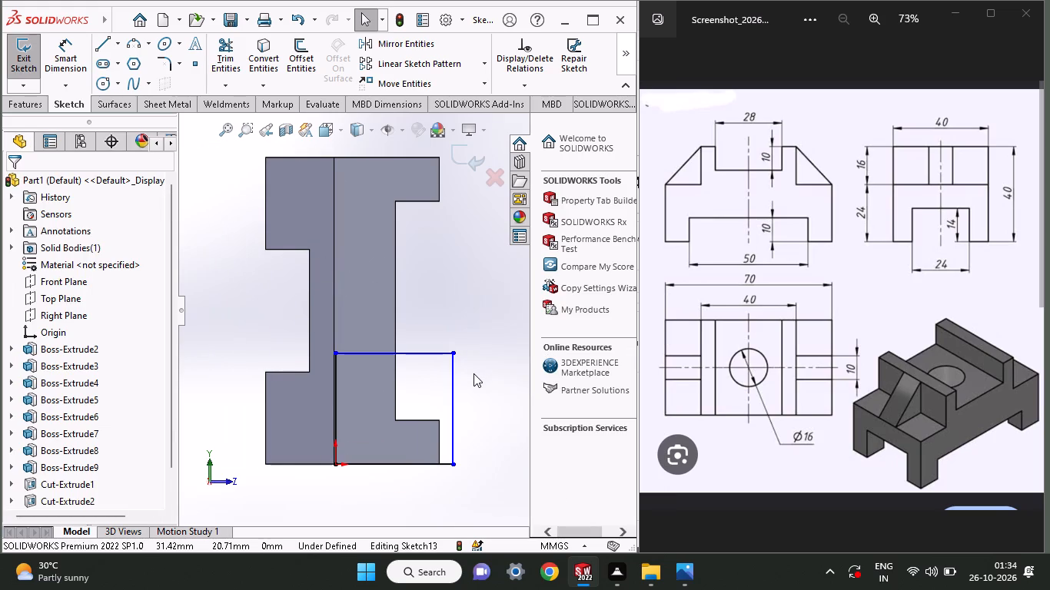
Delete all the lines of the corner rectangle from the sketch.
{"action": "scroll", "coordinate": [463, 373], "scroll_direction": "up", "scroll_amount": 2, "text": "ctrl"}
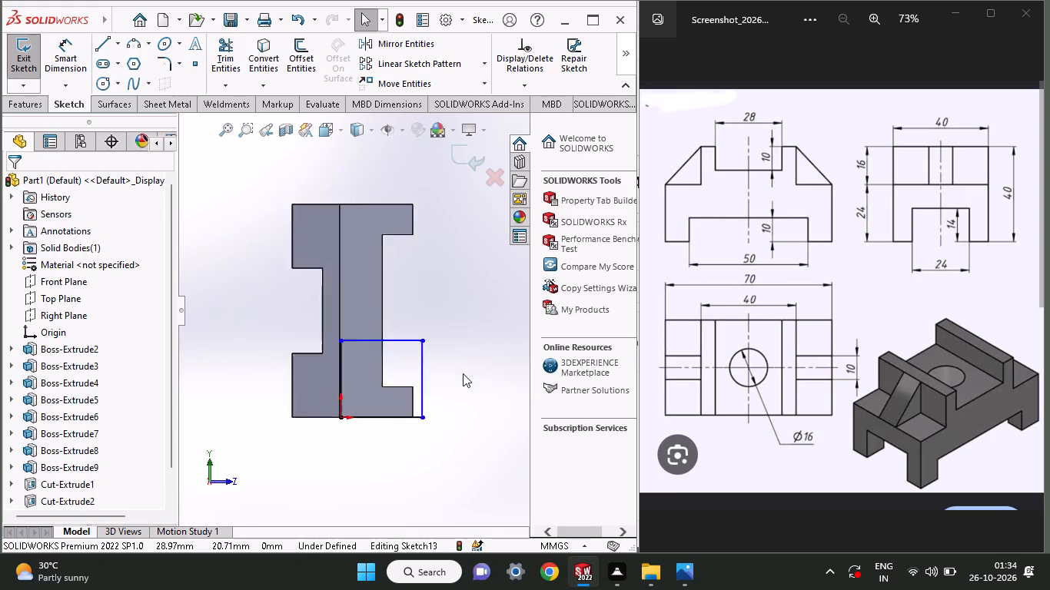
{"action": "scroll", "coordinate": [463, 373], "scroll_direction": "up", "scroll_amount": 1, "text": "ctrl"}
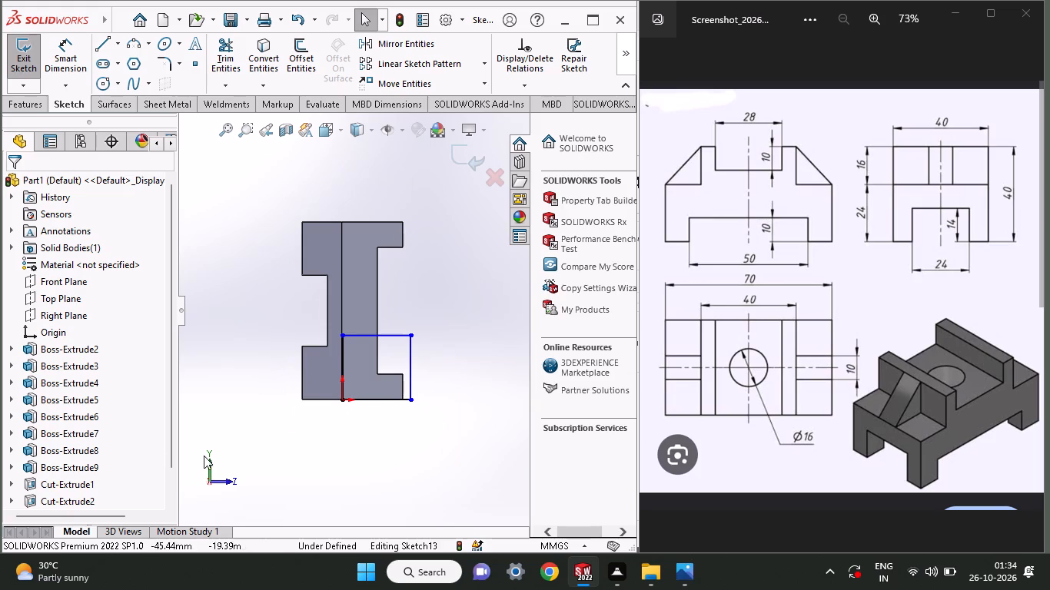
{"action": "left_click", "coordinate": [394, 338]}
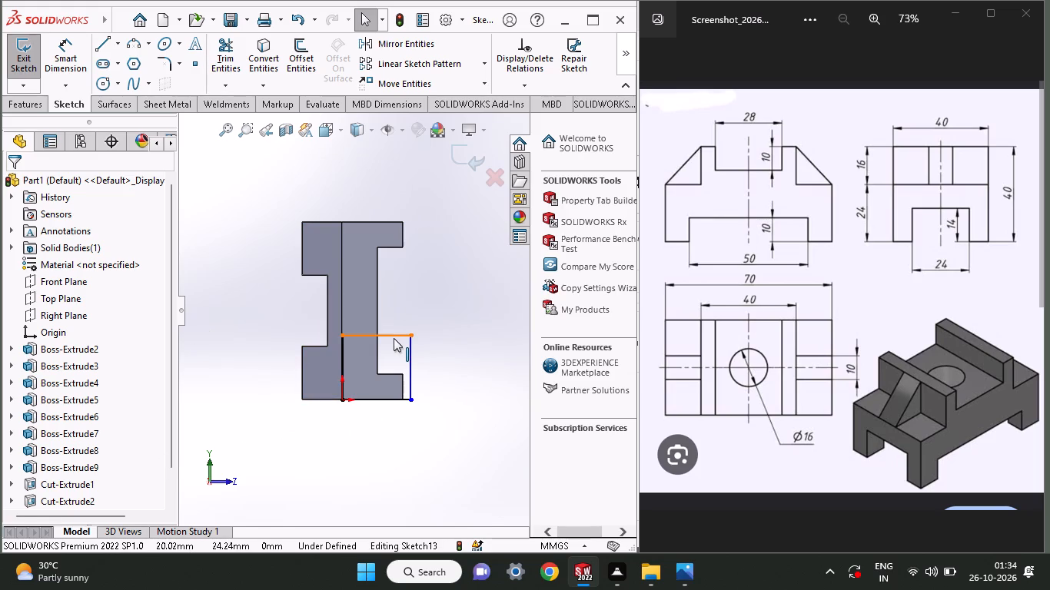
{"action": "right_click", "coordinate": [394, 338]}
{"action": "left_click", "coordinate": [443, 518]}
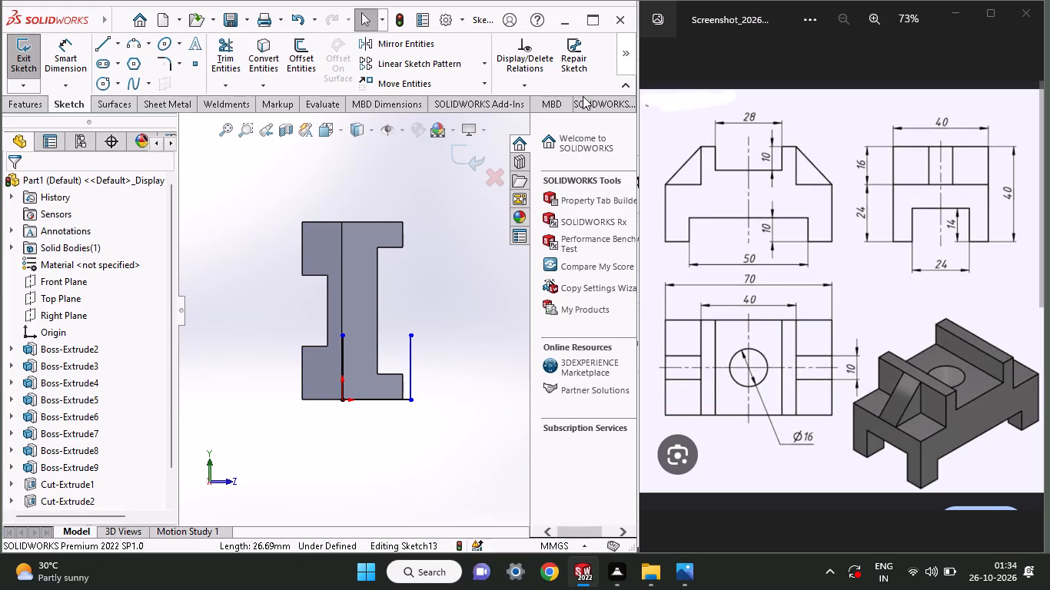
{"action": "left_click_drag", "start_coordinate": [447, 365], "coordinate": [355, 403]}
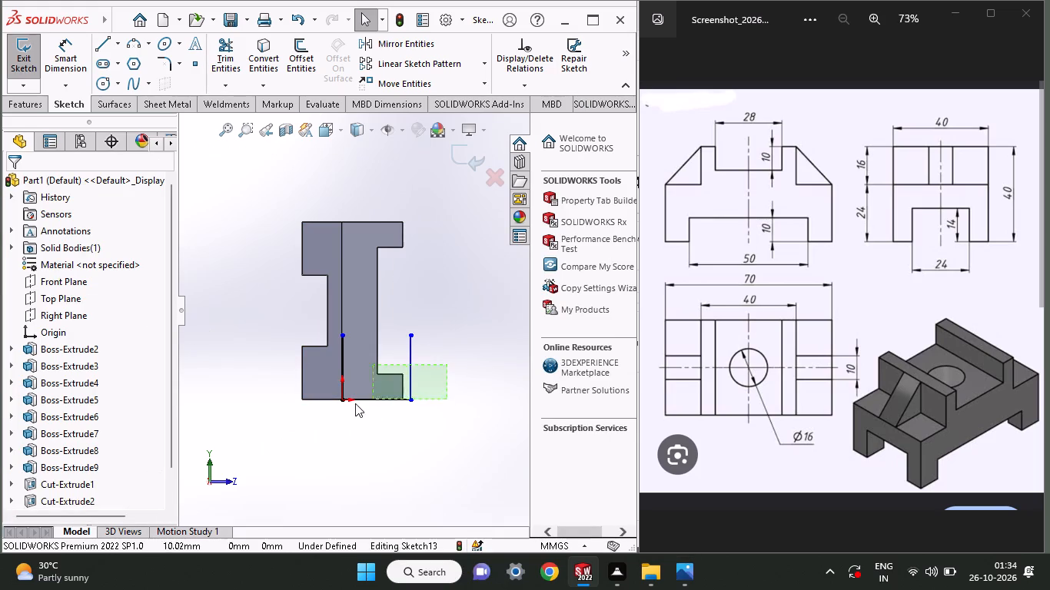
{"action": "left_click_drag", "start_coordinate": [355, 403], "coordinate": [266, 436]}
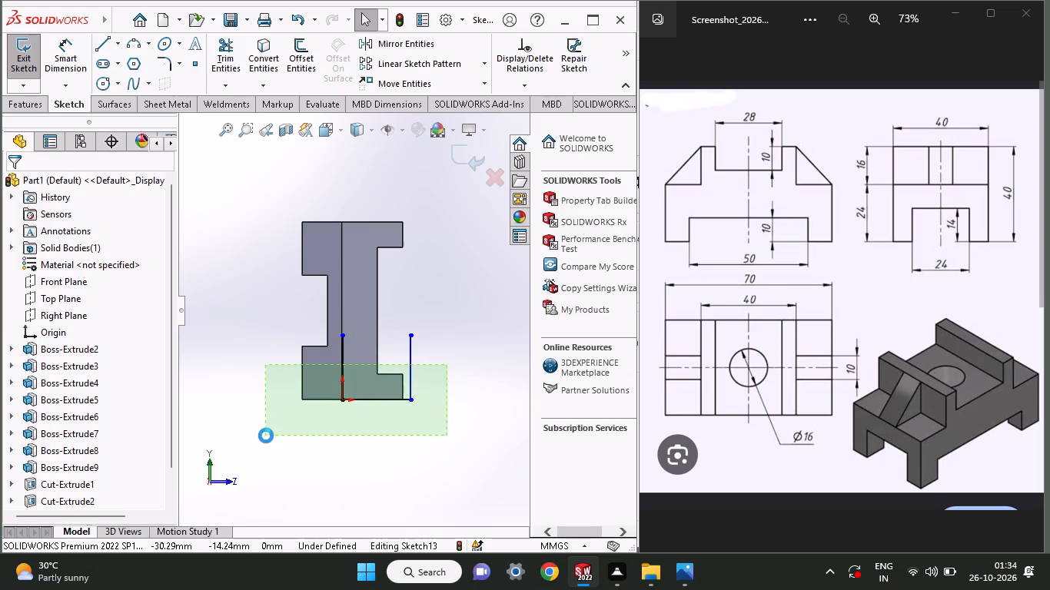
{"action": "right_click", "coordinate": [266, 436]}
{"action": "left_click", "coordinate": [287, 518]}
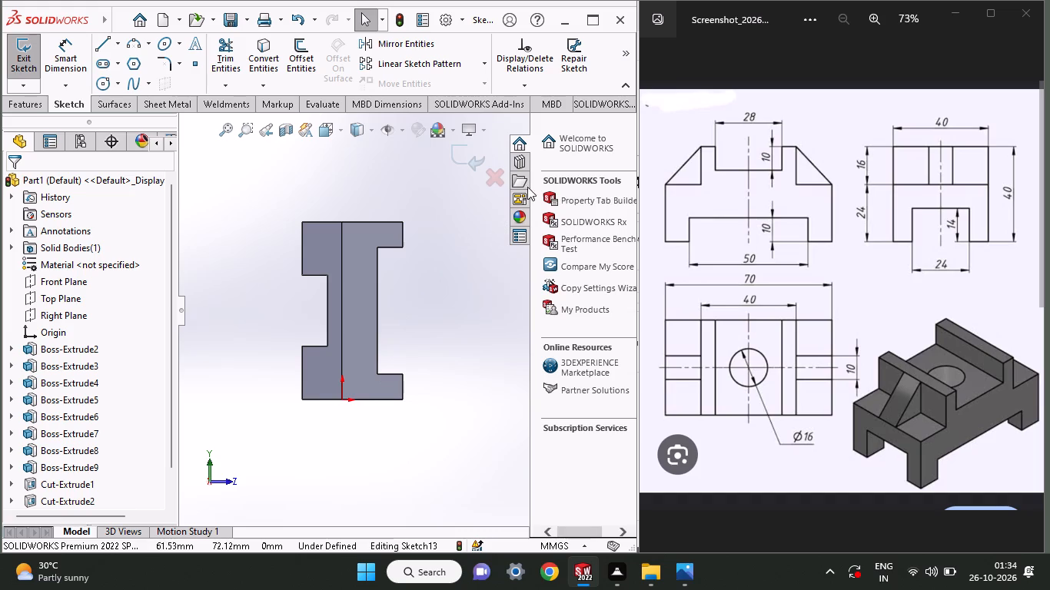
Sketch a center rectangle about 61 mm by 121 mm around the middle of the block, enclosing its whole outline.
{"action": "left_click", "coordinate": [623, 52]}
{"action": "left_click", "coordinate": [577, 131]}
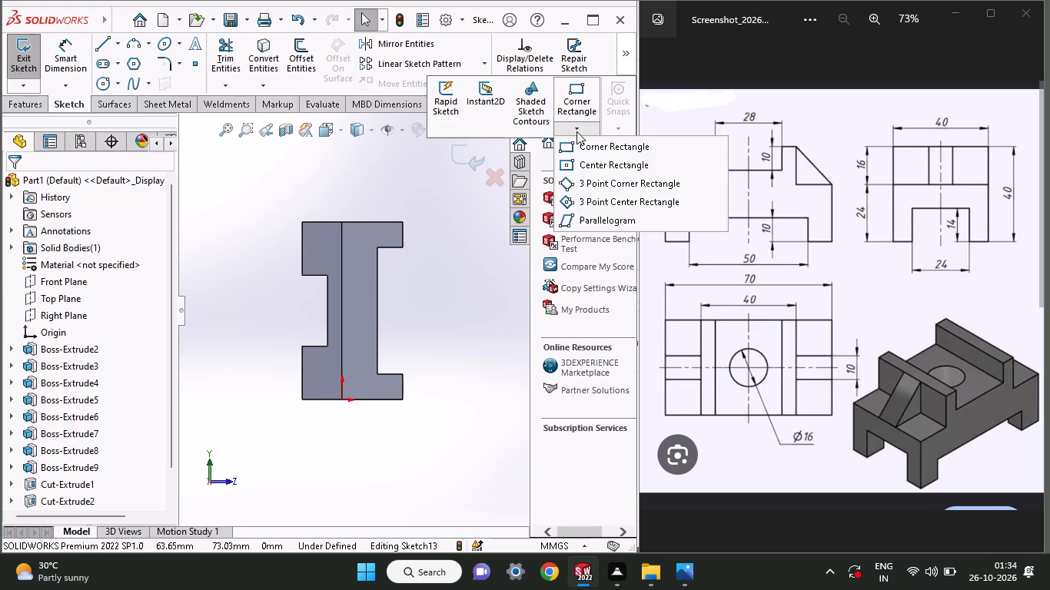
{"action": "left_click", "coordinate": [577, 161]}
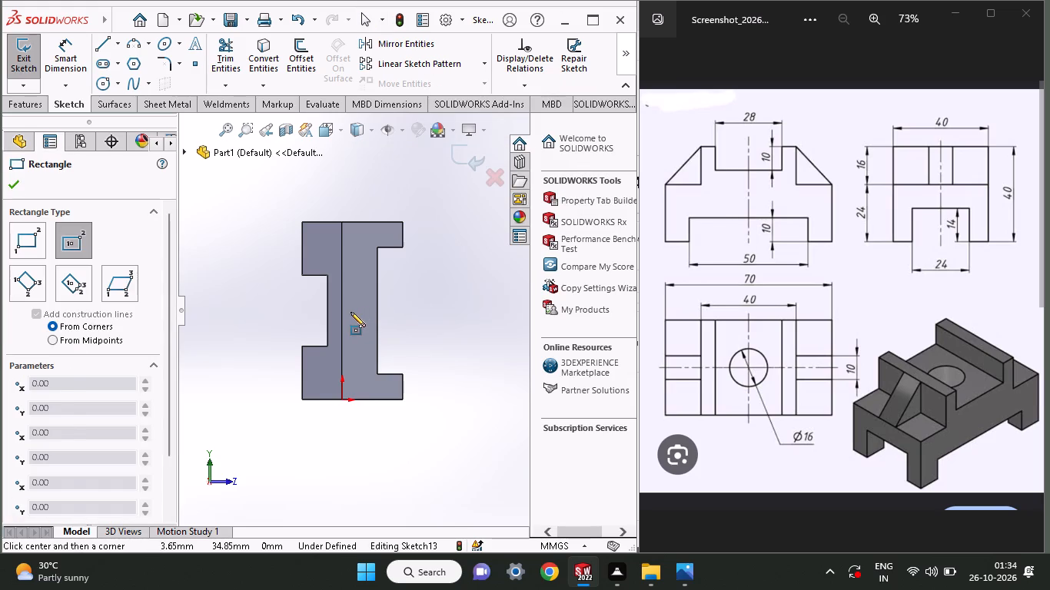
{"action": "left_click", "coordinate": [351, 312]}
{"action": "left_click", "coordinate": [428, 466]}
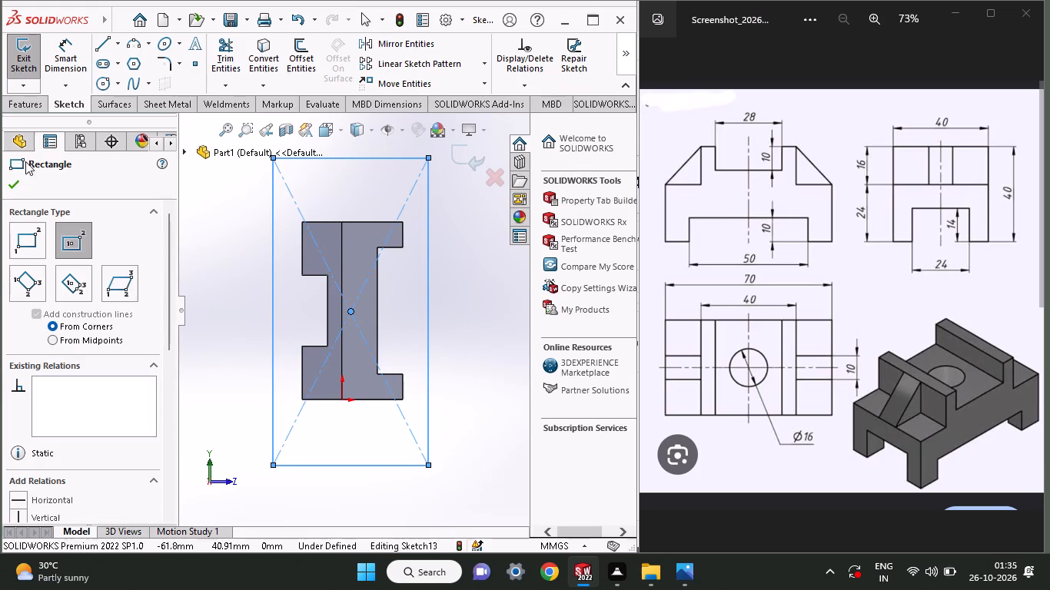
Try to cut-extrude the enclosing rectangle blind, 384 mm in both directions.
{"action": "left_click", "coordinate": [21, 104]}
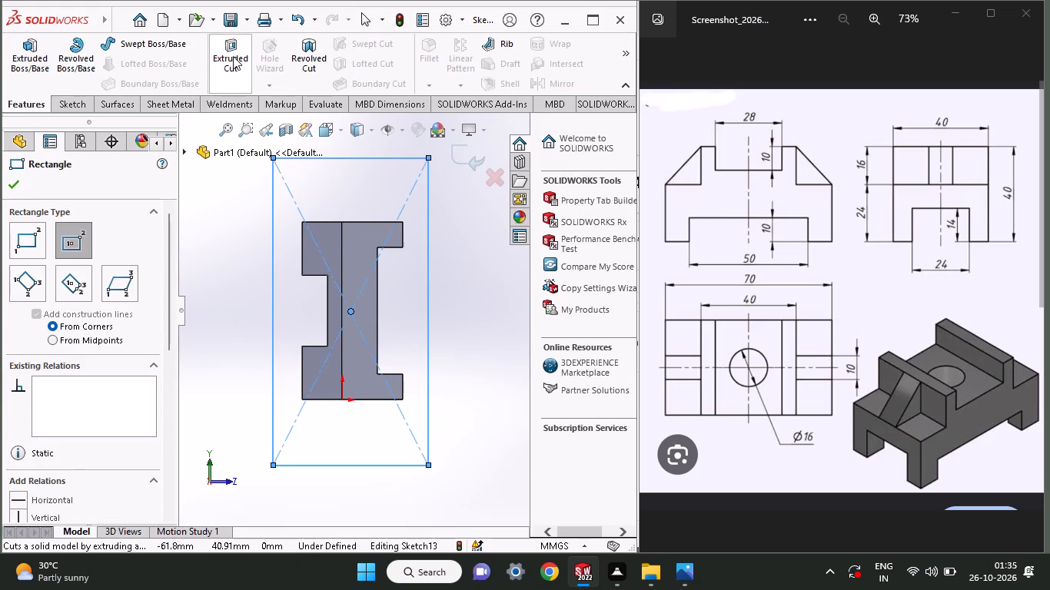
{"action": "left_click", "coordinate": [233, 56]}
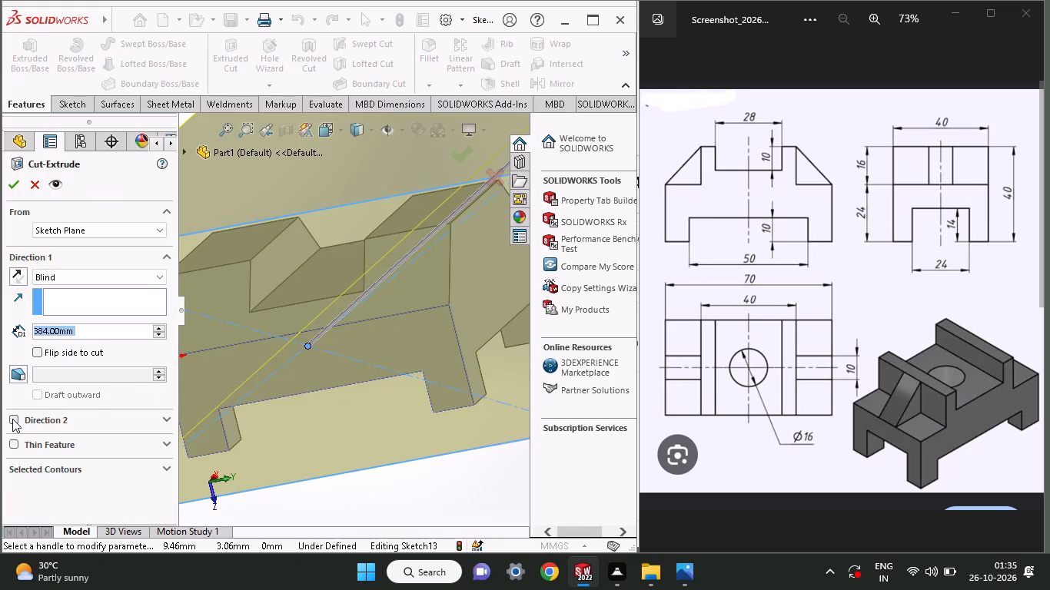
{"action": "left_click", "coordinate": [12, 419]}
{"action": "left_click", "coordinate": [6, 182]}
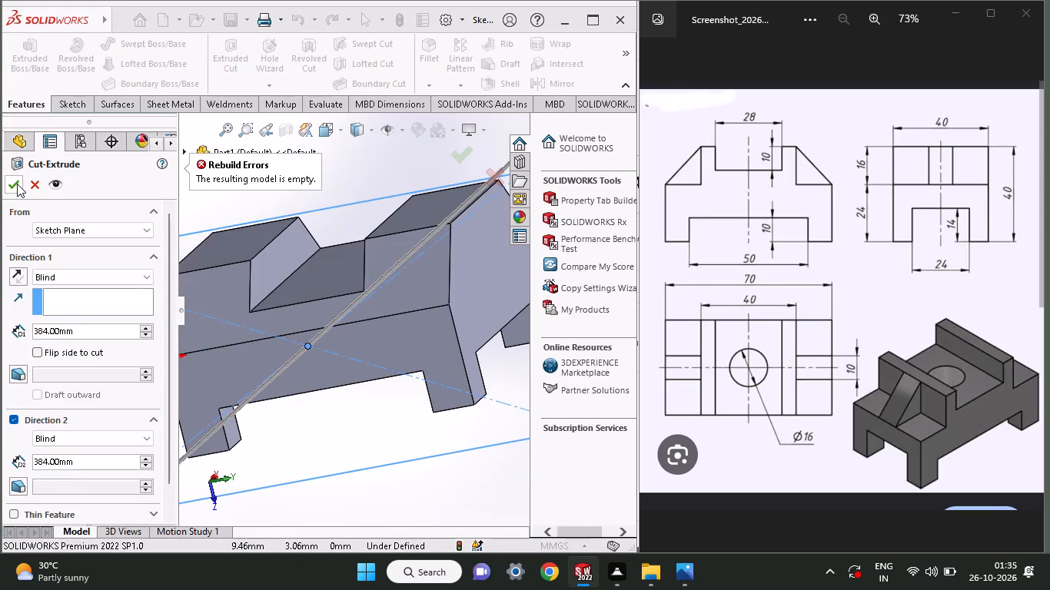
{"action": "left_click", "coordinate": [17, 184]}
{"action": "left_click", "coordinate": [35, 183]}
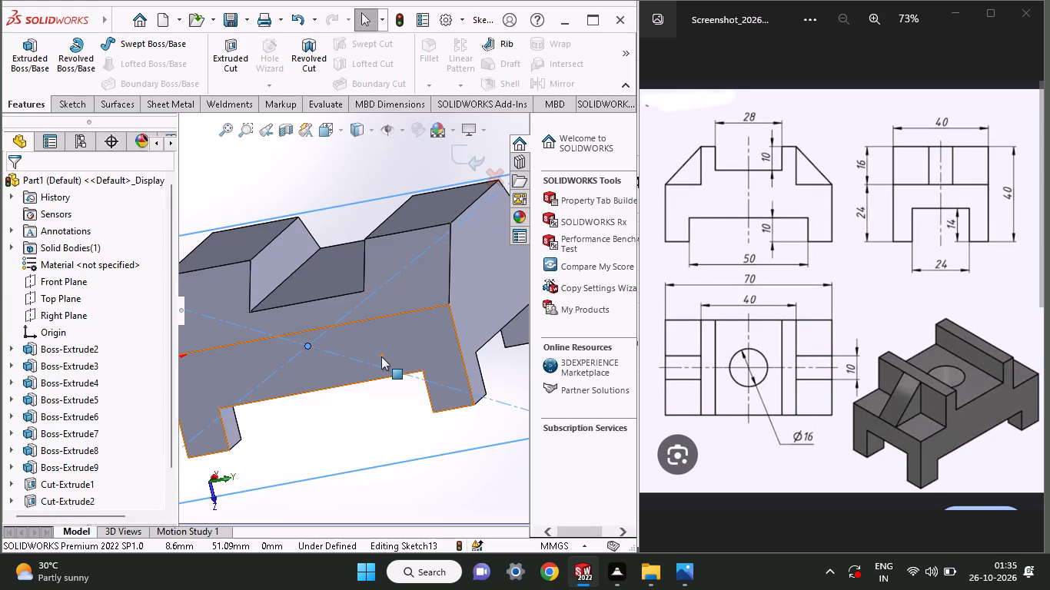
Delete the enclosing rectangle's two long sides and both construction diagonals, and exit the sketch.
{"action": "middle_click_drag", "start_coordinate": [365, 404], "coordinate": [382, 396]}
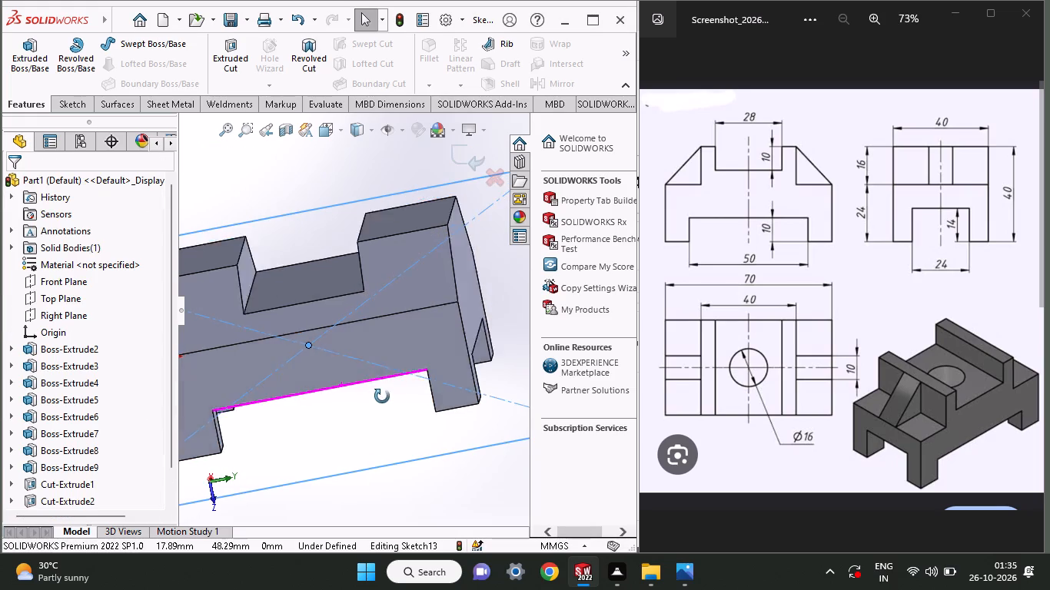
{"action": "middle_click_drag", "start_coordinate": [382, 396], "coordinate": [397, 382]}
{"action": "left_click", "coordinate": [427, 478]}
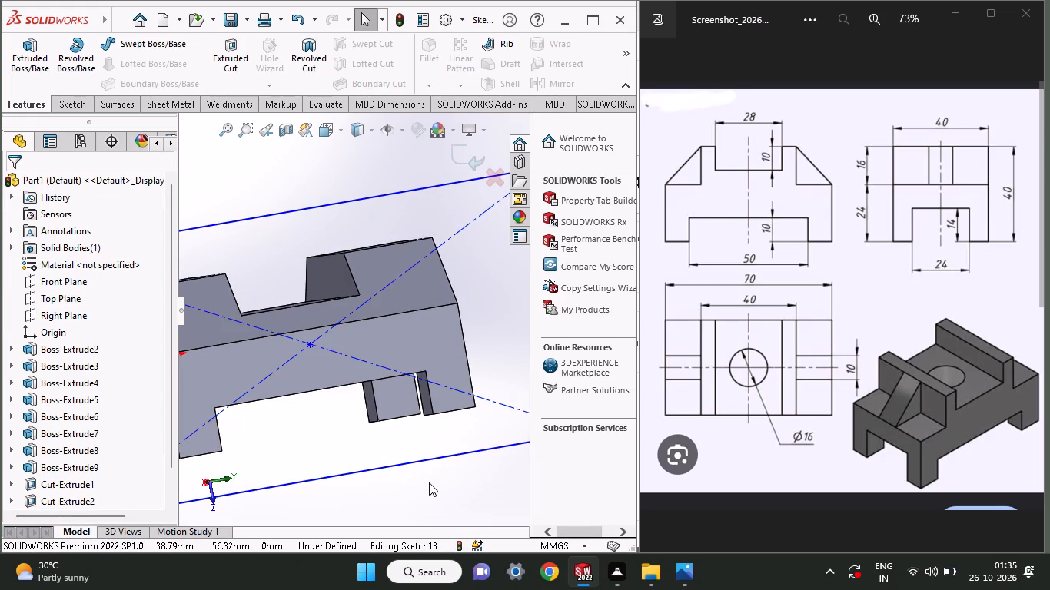
{"action": "right_click", "coordinate": [245, 220]}
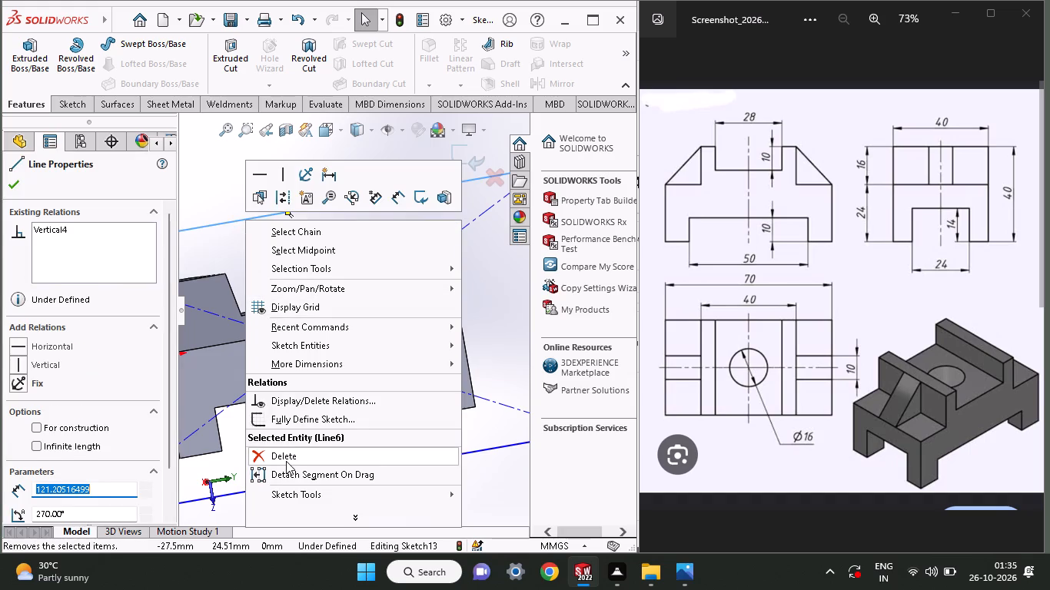
{"action": "left_click", "coordinate": [286, 461]}
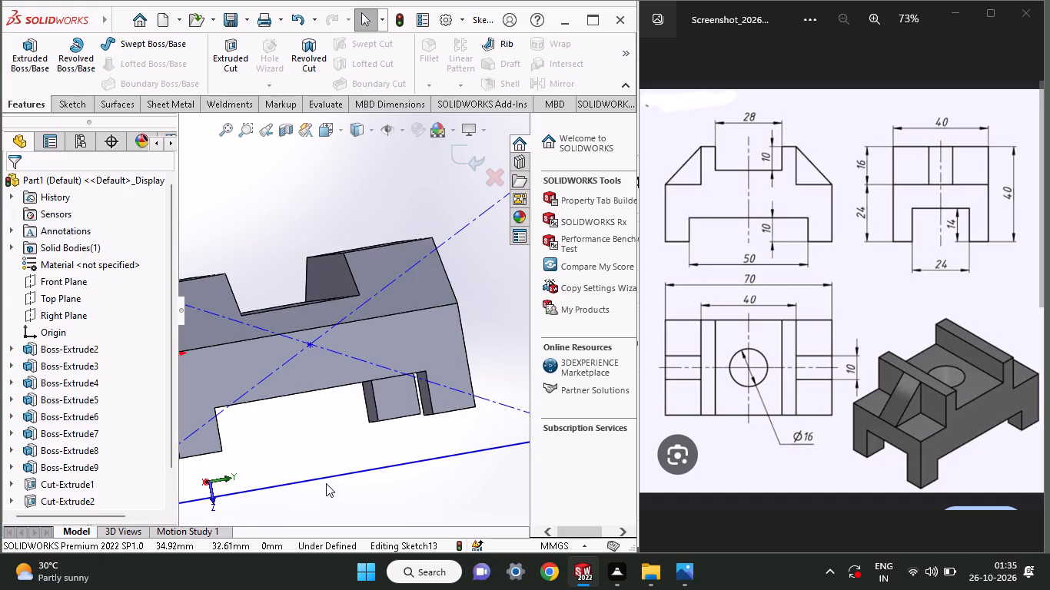
{"action": "right_click", "coordinate": [326, 474]}
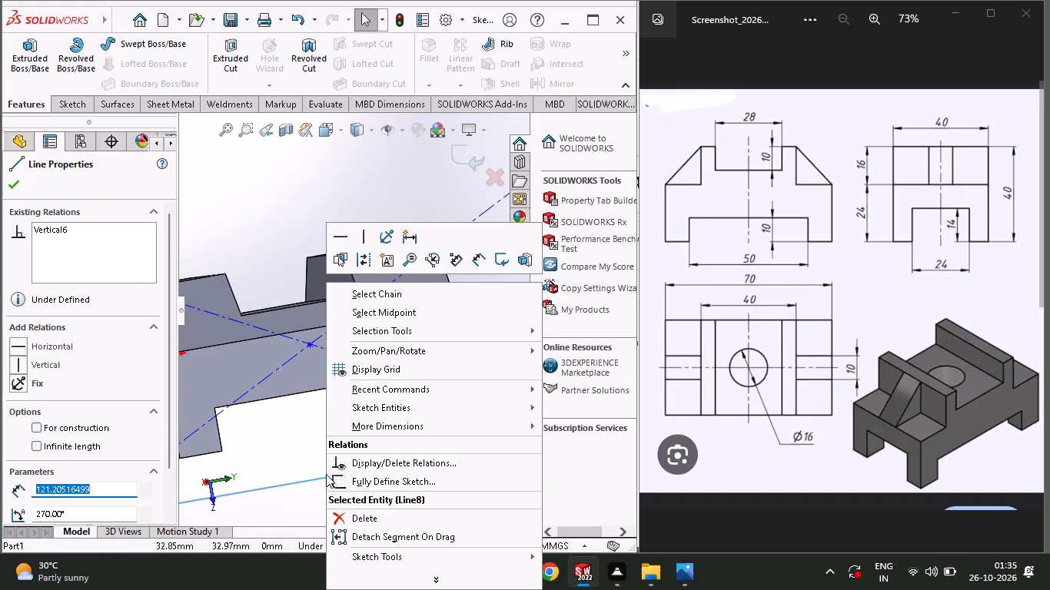
{"action": "left_click", "coordinate": [351, 519]}
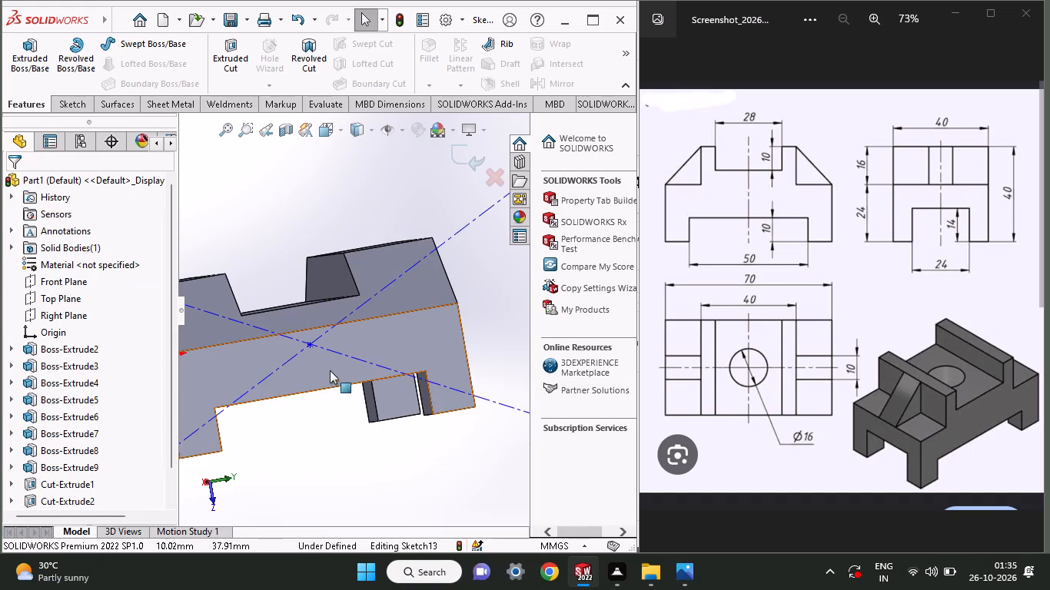
{"action": "left_click", "coordinate": [332, 353]}
{"action": "right_click", "coordinate": [332, 353]}
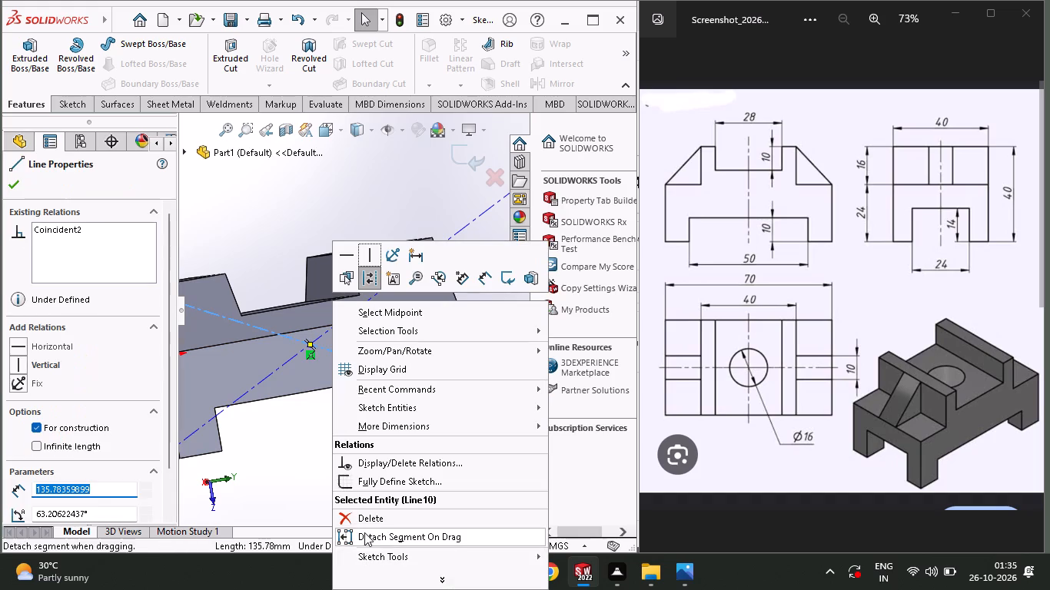
{"action": "left_click", "coordinate": [364, 526]}
{"action": "left_click", "coordinate": [269, 366]}
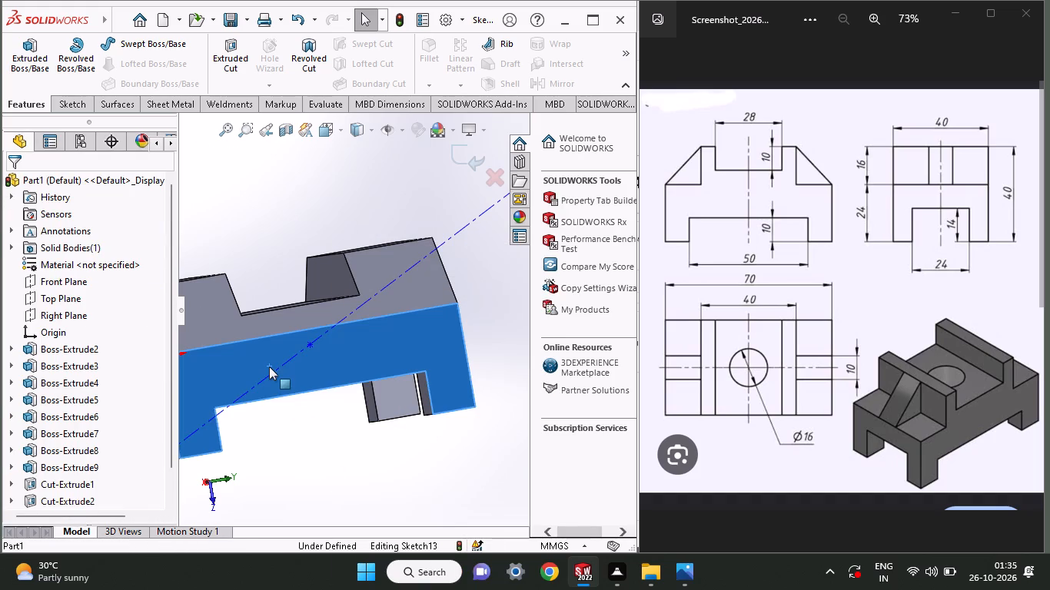
{"action": "left_click", "coordinate": [298, 449]}
{"action": "left_click", "coordinate": [284, 367]}
{"action": "right_click", "coordinate": [284, 367]}
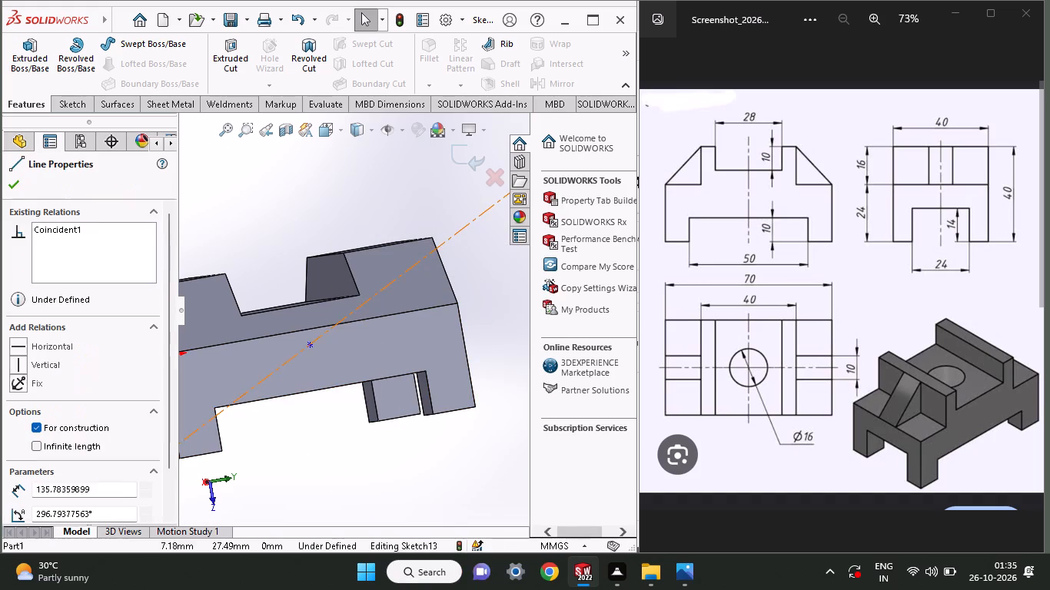
{"action": "left_click", "coordinate": [327, 519]}
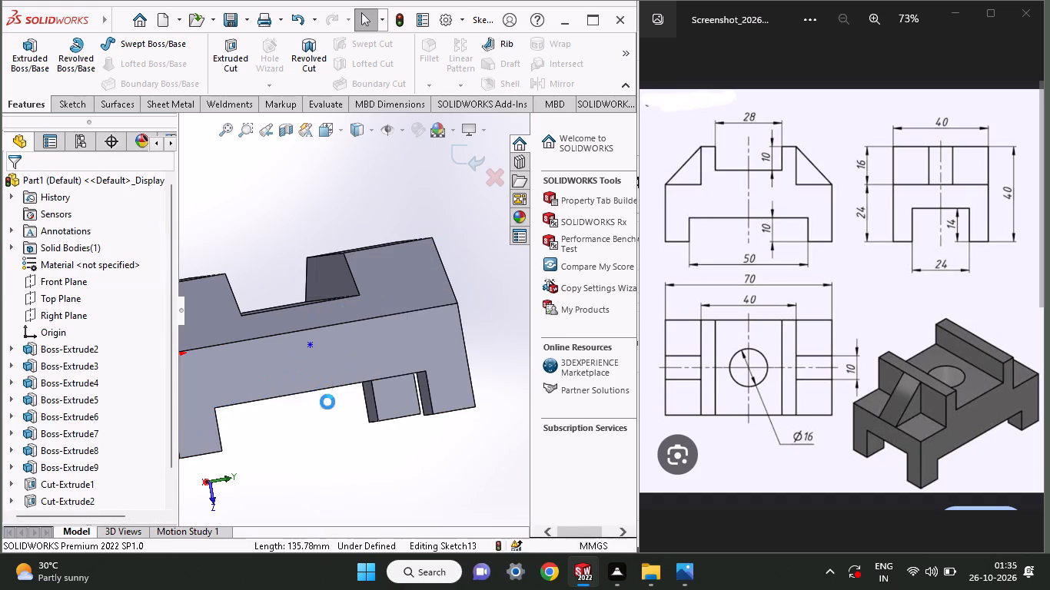
{"action": "left_click", "coordinate": [324, 376]}
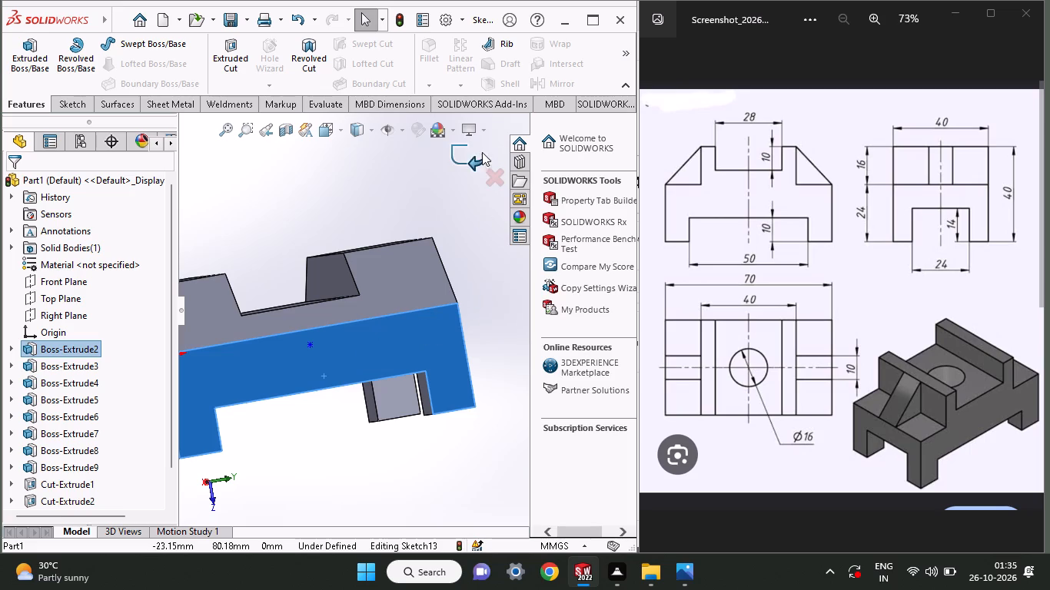
{"action": "left_click", "coordinate": [469, 154]}
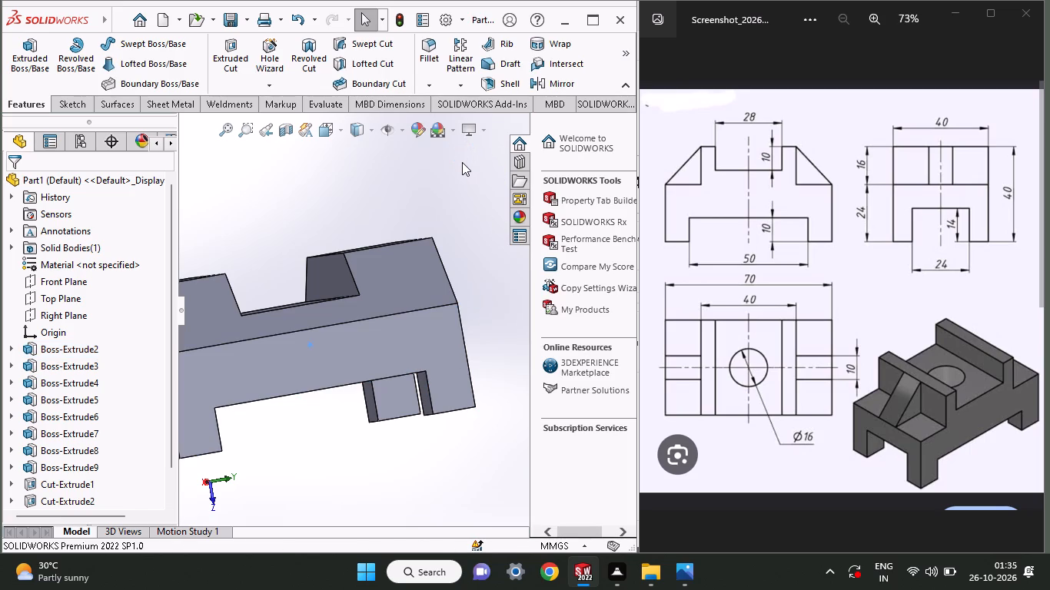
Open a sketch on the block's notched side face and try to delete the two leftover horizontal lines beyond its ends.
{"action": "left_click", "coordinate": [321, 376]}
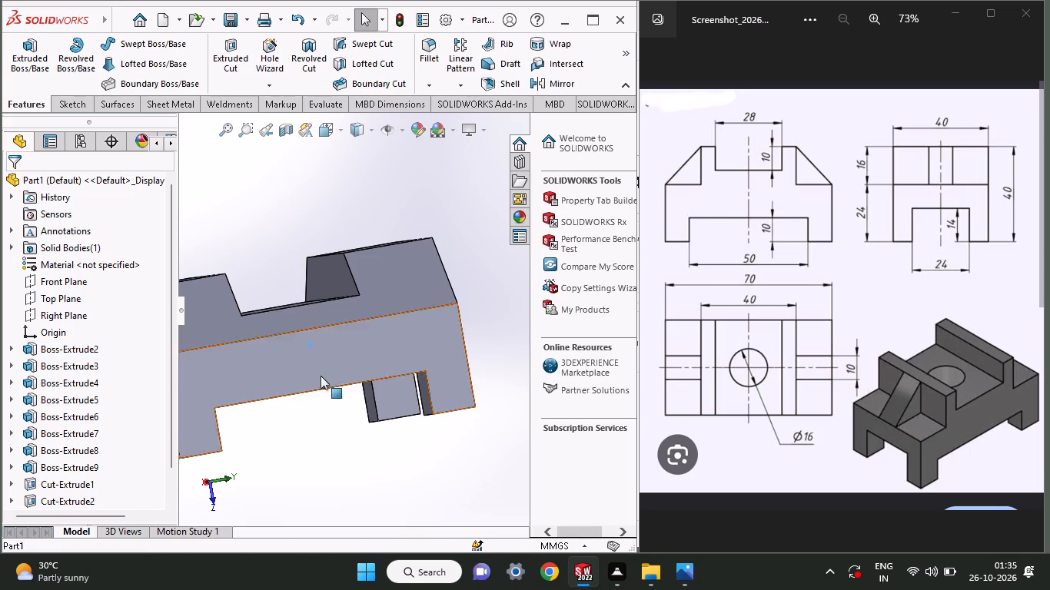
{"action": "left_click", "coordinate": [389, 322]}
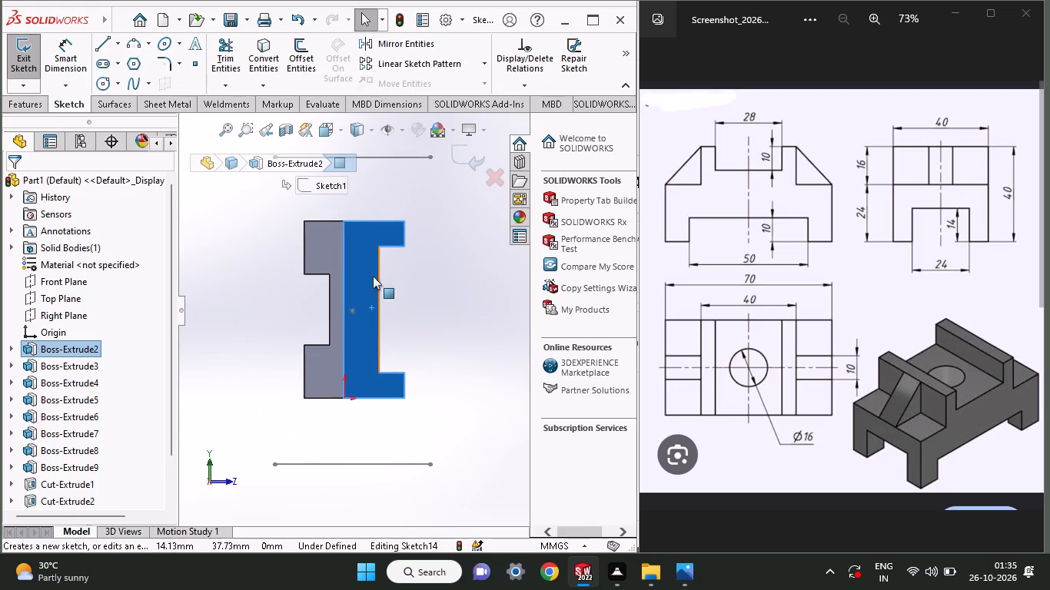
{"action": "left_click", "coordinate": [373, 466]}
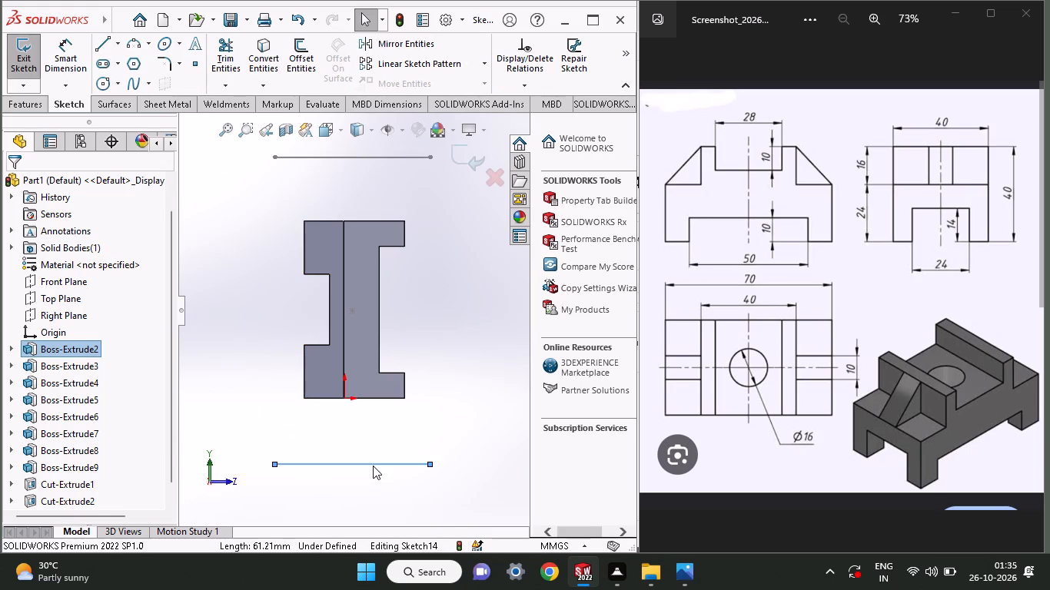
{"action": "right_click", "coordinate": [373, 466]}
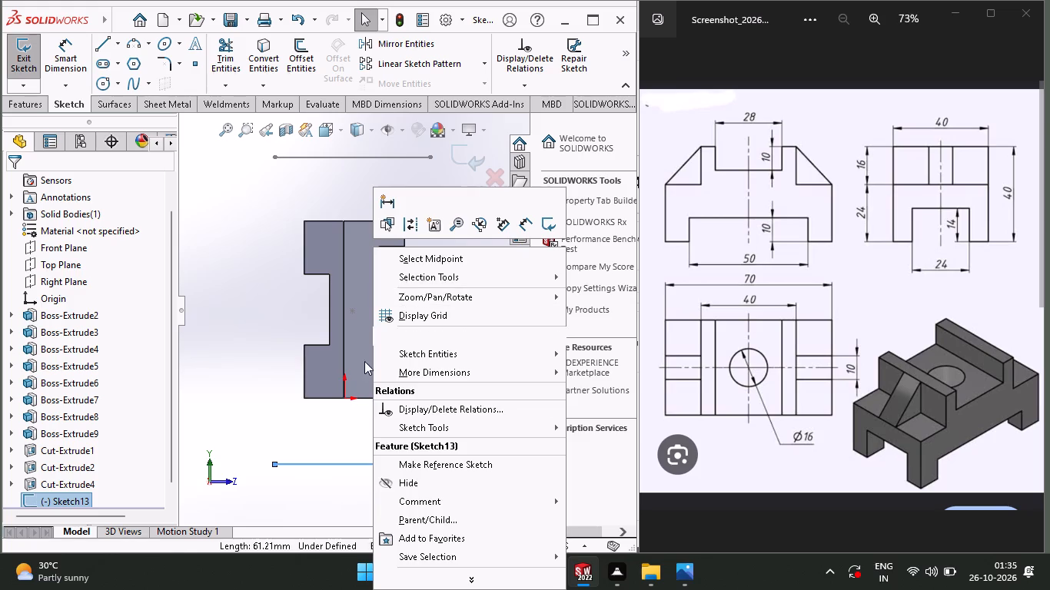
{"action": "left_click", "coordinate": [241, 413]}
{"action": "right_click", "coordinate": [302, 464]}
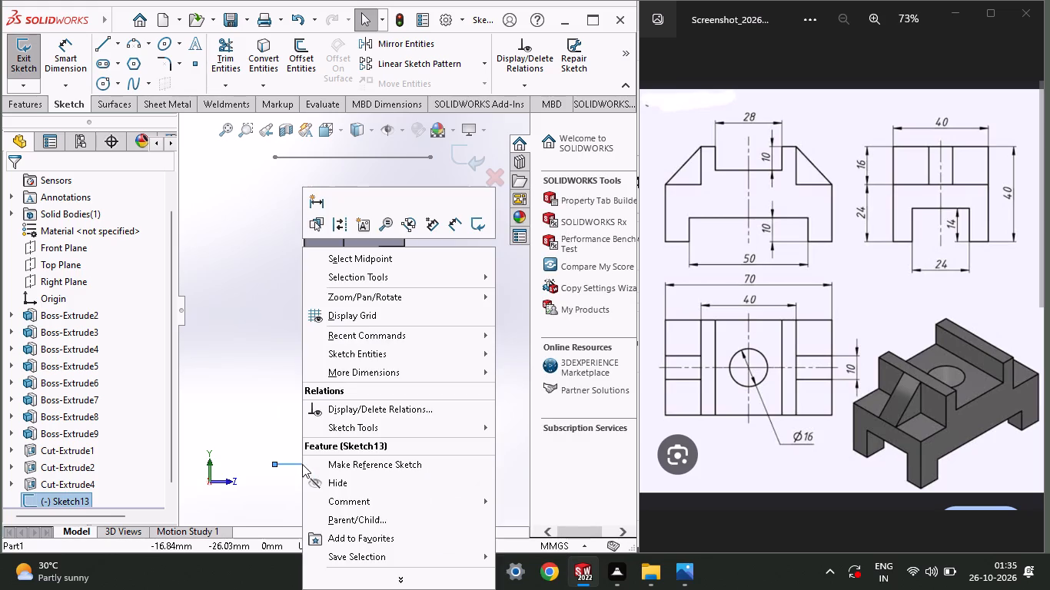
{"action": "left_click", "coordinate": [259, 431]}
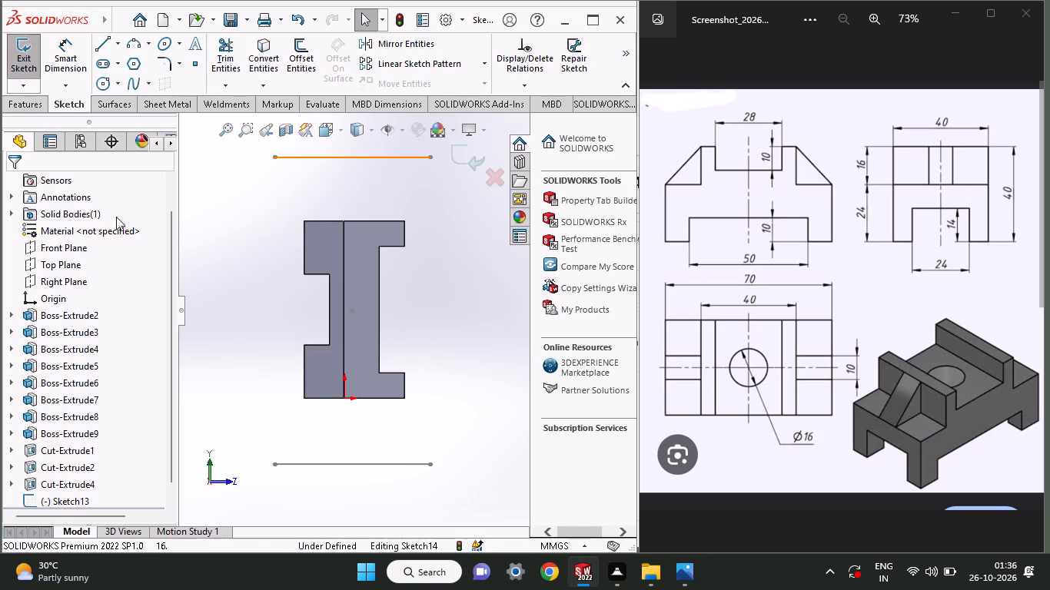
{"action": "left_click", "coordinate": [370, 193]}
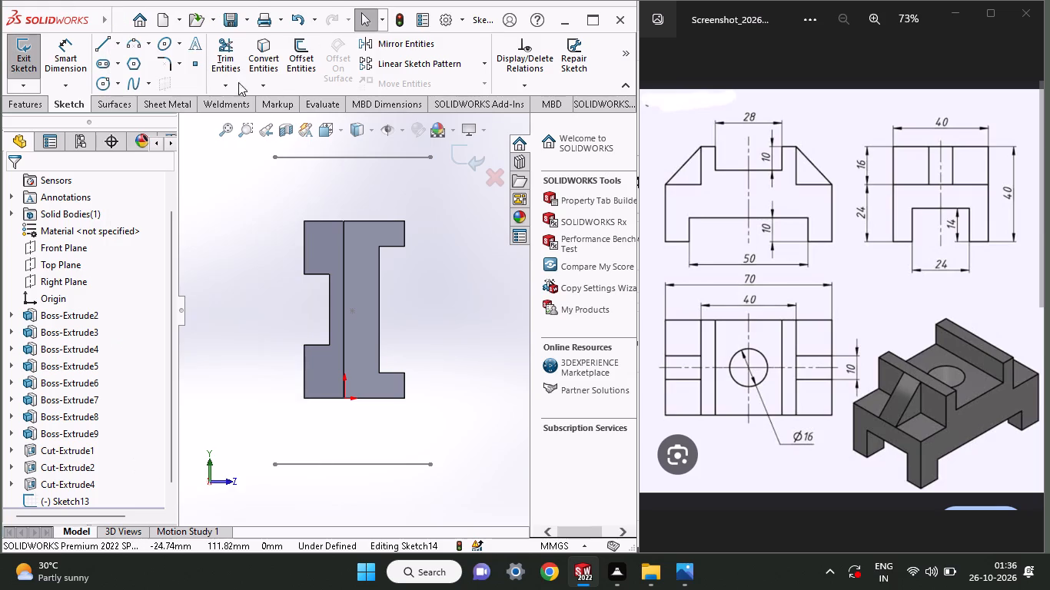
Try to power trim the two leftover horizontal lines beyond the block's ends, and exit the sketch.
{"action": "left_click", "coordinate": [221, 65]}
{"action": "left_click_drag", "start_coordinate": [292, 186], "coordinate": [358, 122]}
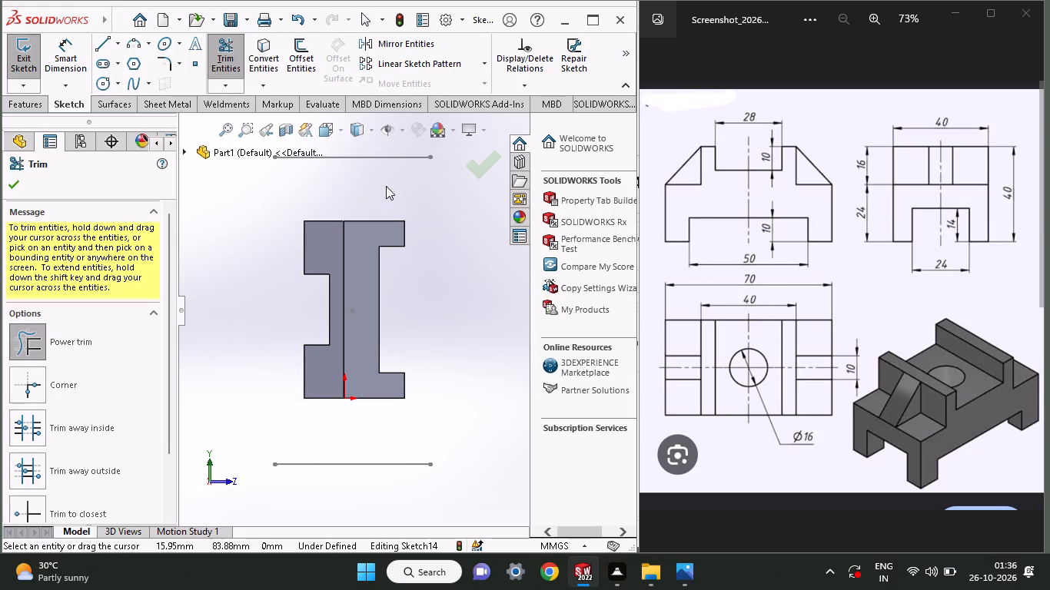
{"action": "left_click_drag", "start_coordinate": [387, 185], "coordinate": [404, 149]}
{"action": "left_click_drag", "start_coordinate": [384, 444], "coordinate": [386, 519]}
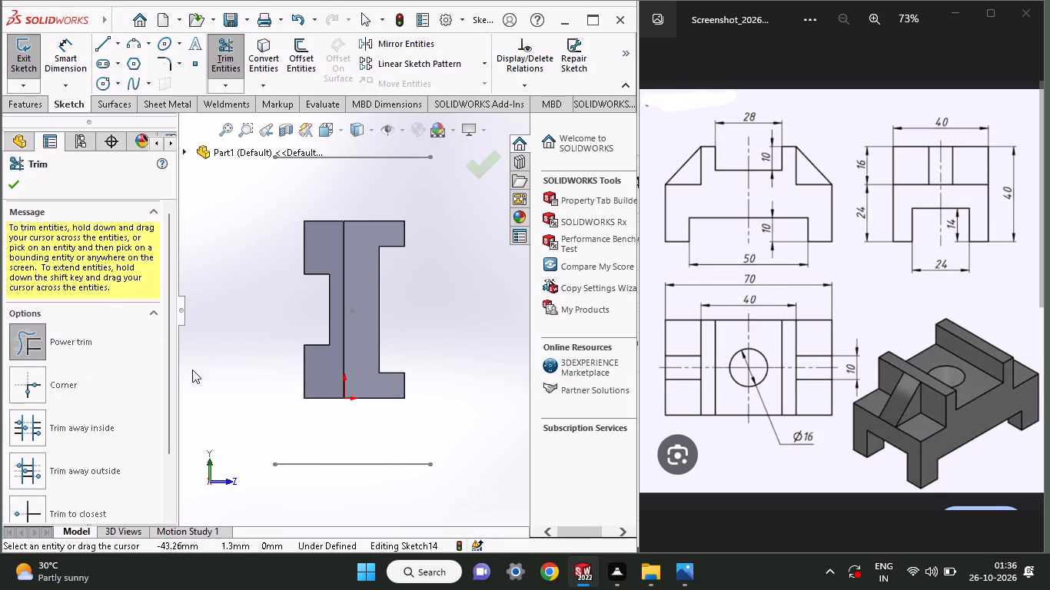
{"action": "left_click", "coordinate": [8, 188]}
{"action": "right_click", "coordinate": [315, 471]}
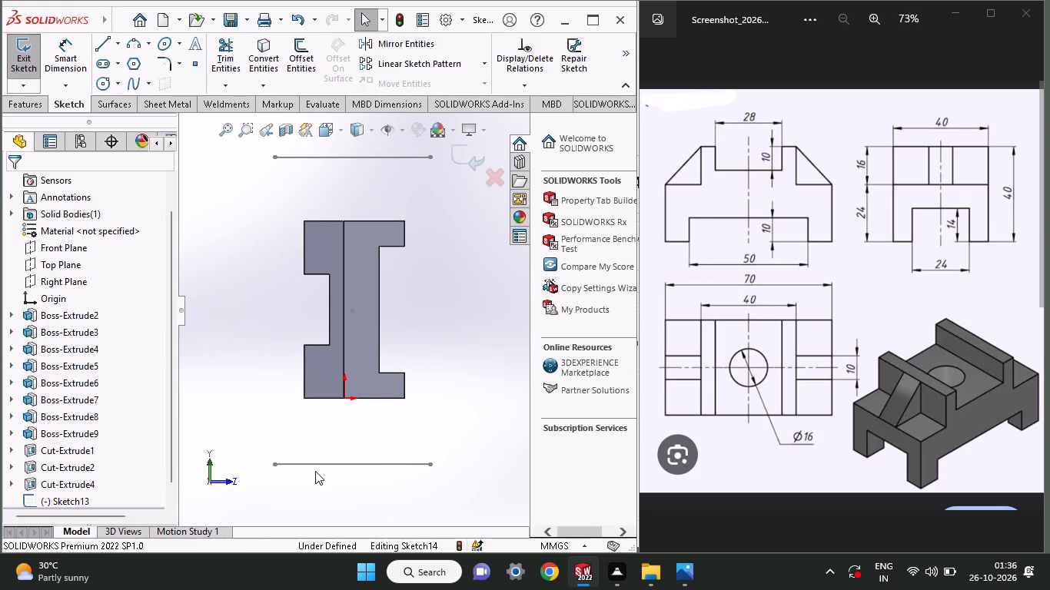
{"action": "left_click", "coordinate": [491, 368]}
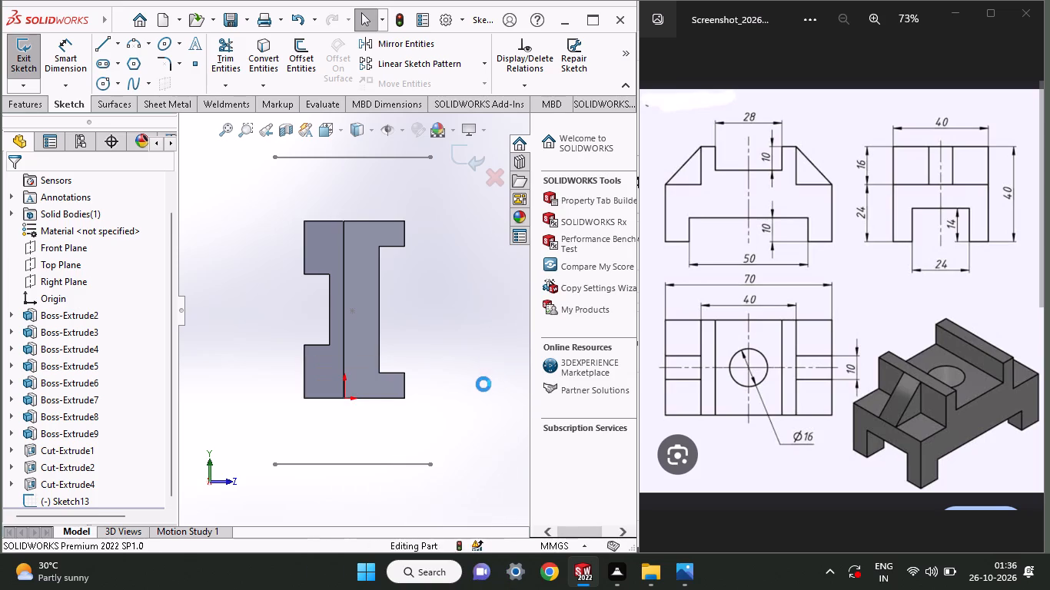
Delete the leftover sketch that holds the two horizontal lines beyond the block's ends.
{"action": "right_click", "coordinate": [351, 462]}
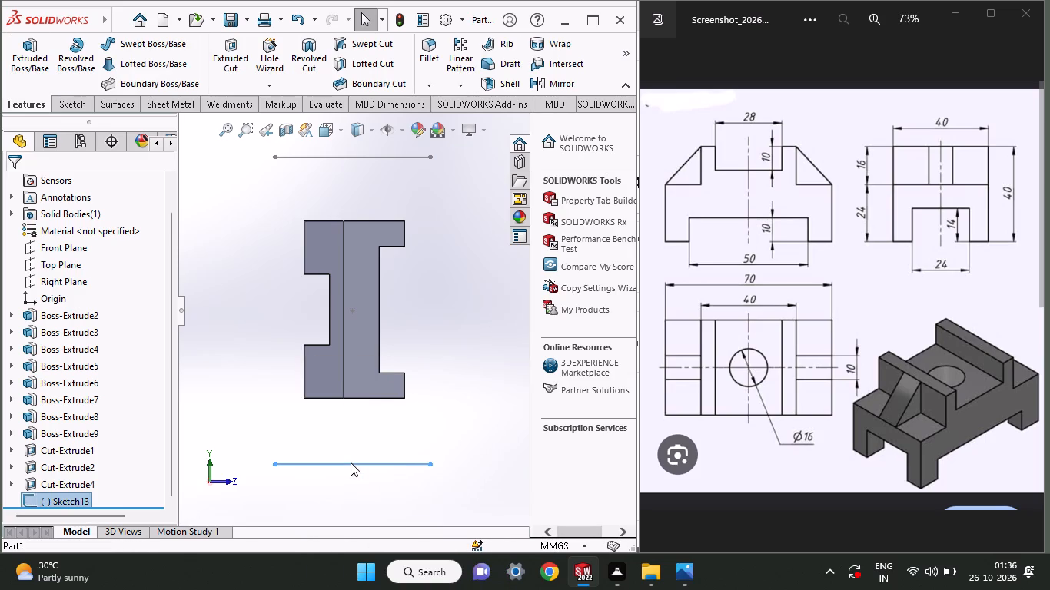
{"action": "left_click", "coordinate": [366, 516]}
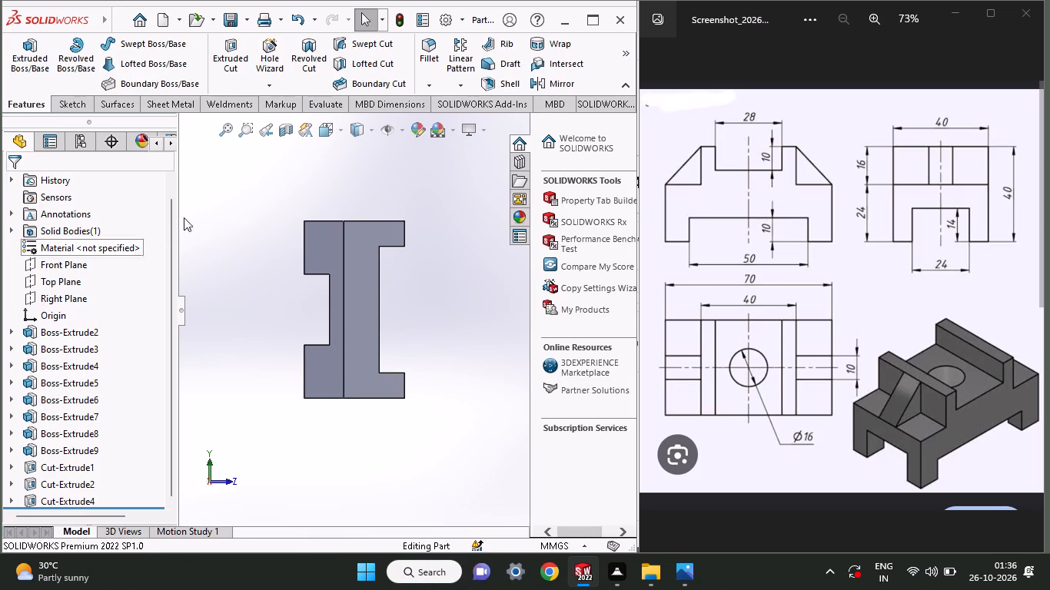
Sketch a 10 mm by 70 mm corner rectangle on the notched side face, spanning both feet and the gap between them.
{"action": "left_click", "coordinate": [78, 112]}
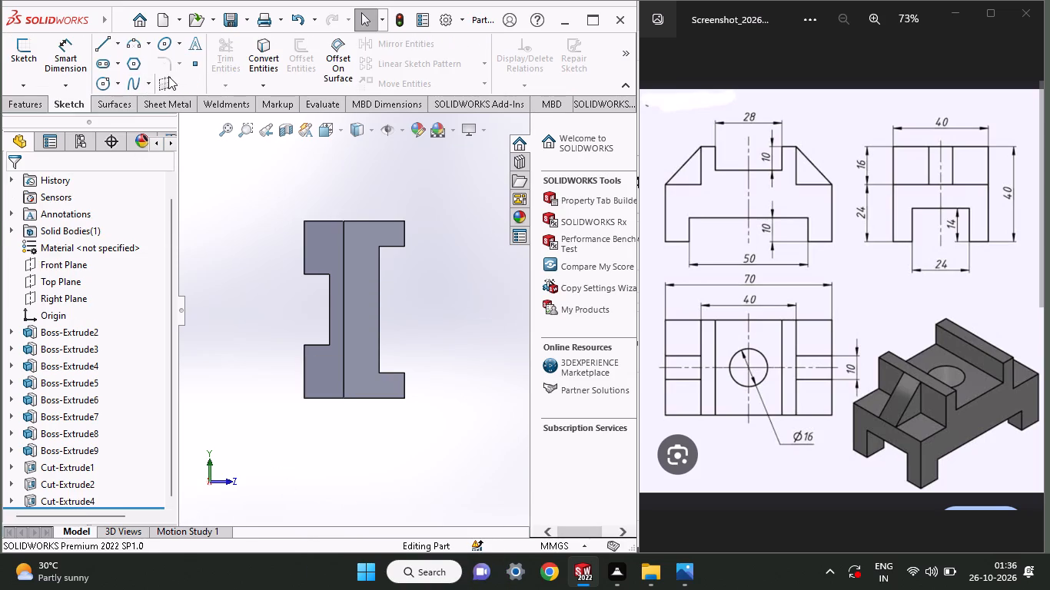
{"action": "left_click", "coordinate": [623, 63]}
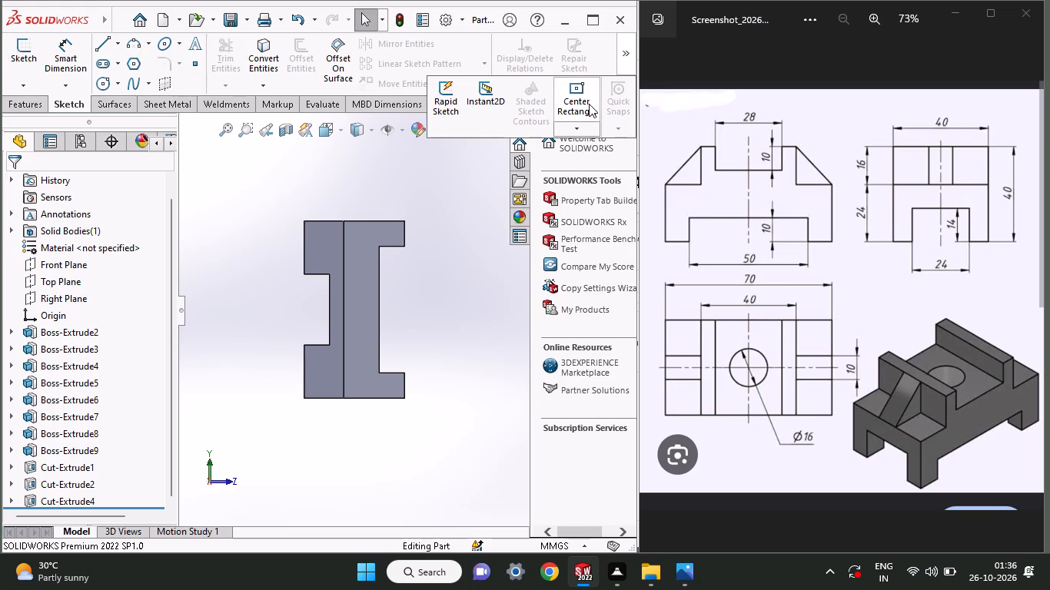
{"action": "left_click", "coordinate": [567, 136]}
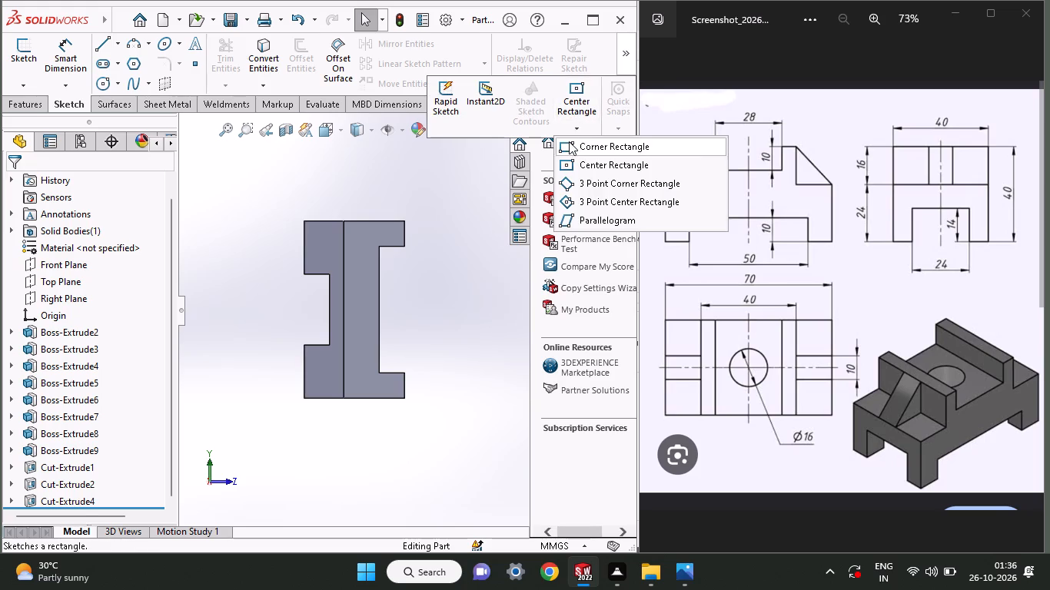
{"action": "left_click", "coordinate": [569, 141]}
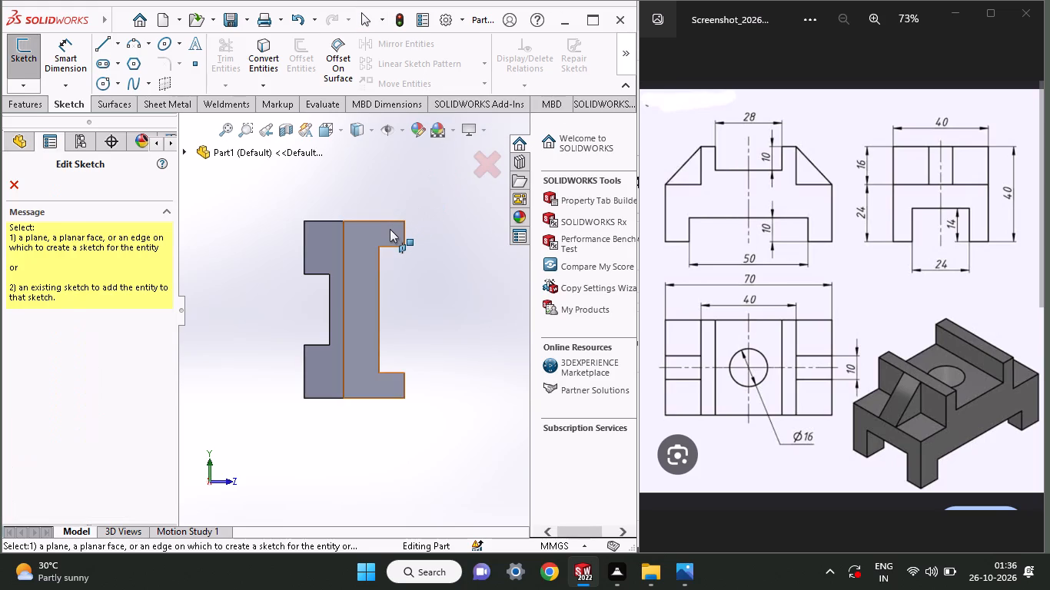
{"action": "left_click", "coordinate": [390, 229]}
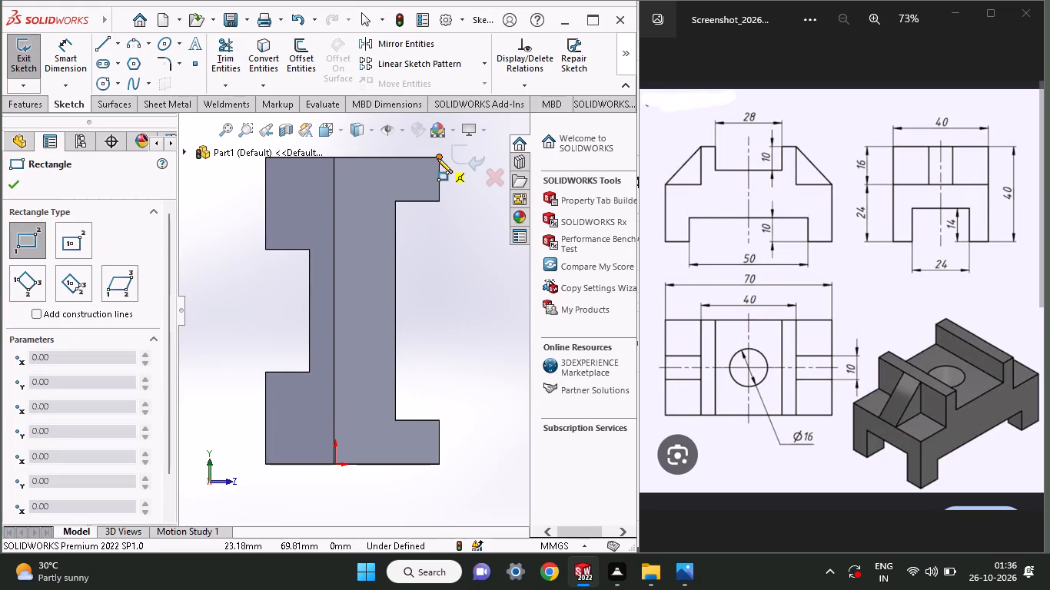
{"action": "left_click", "coordinate": [437, 158]}
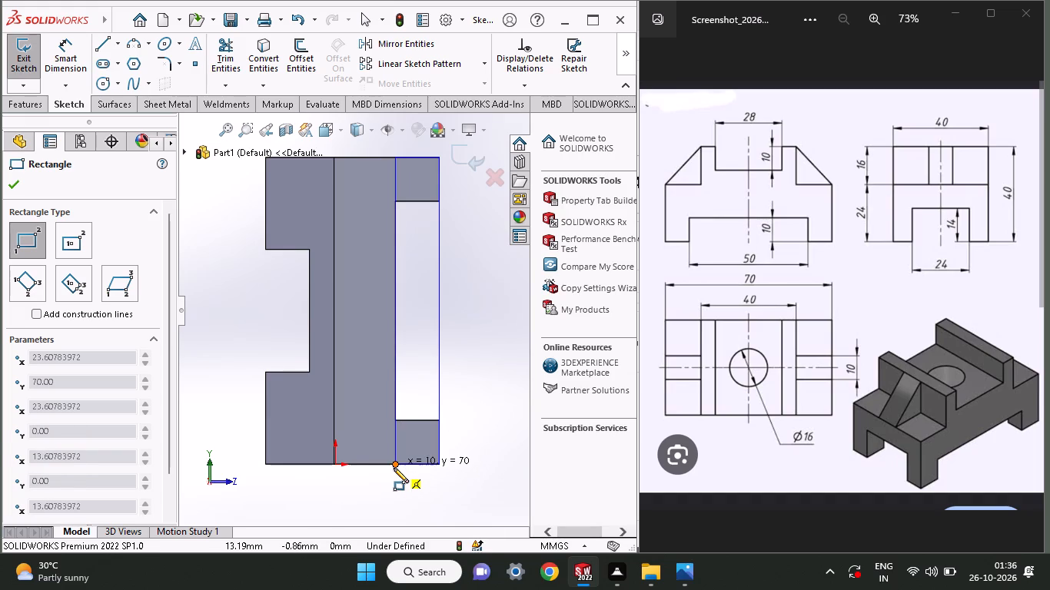
{"action": "left_click", "coordinate": [394, 468]}
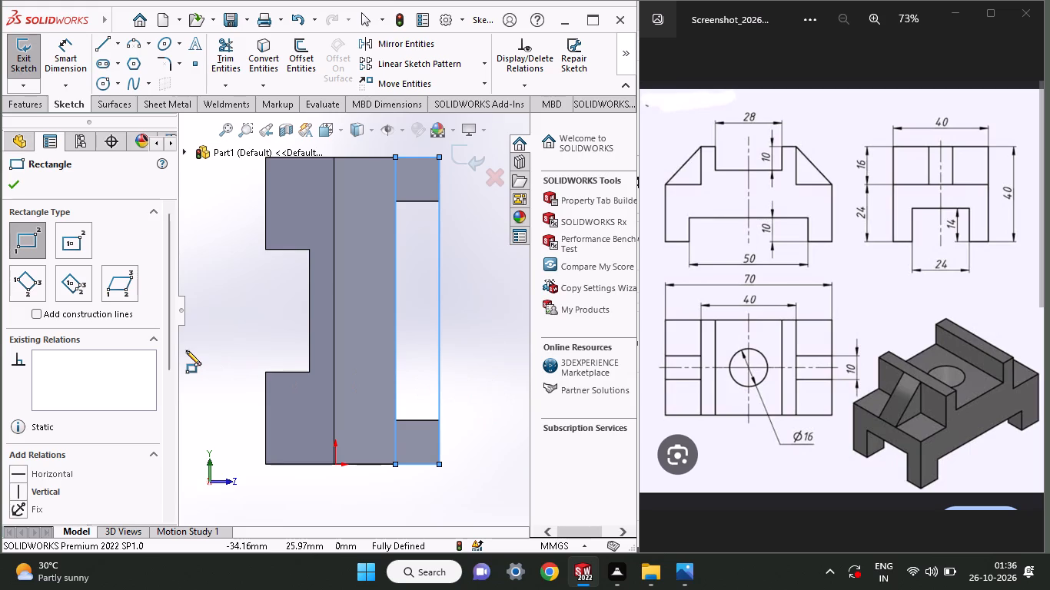
Sketch a second corner rectangle about 42 mm by 73 mm from the first one's inner corner, enclosing the body above the feet.
{"action": "left_click", "coordinate": [393, 462]}
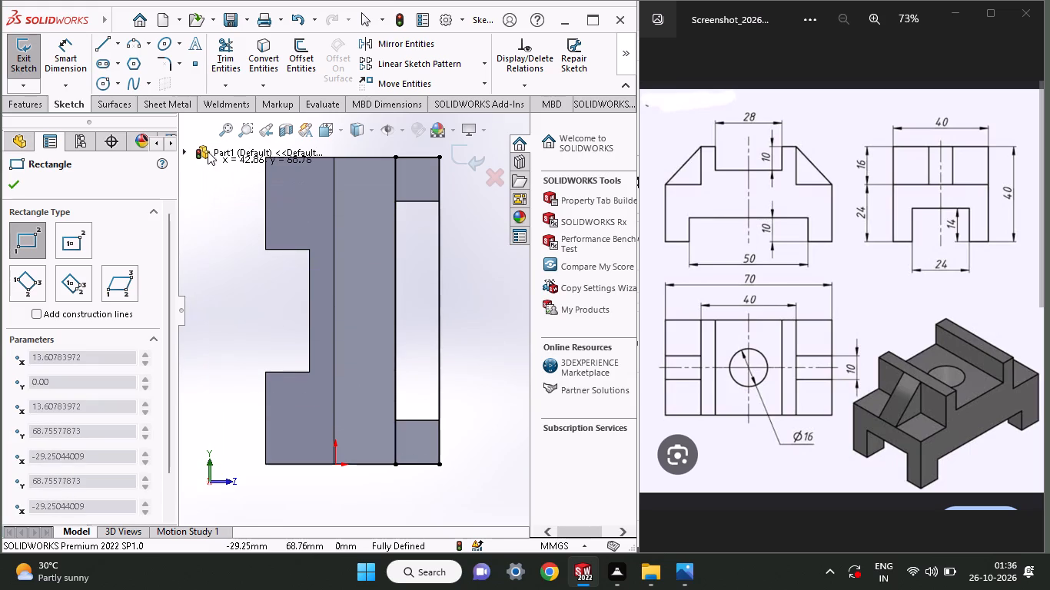
{"action": "left_click", "coordinate": [210, 143]}
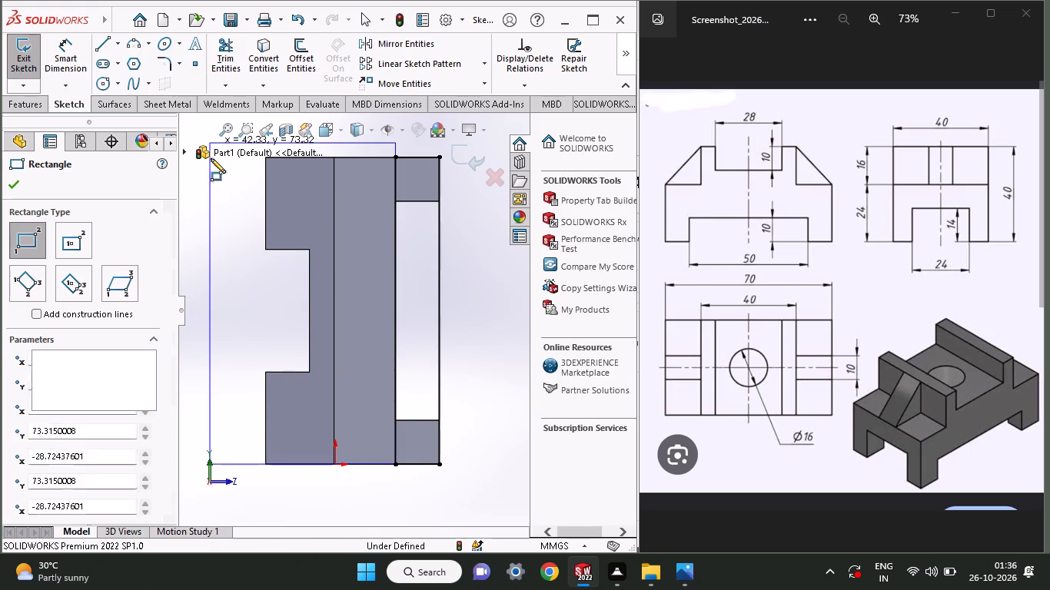
Cut-extrude the two regions of the larger rectangle blind, 384 mm through the upper body, keeping all bodies.
{"action": "left_click", "coordinate": [31, 110]}
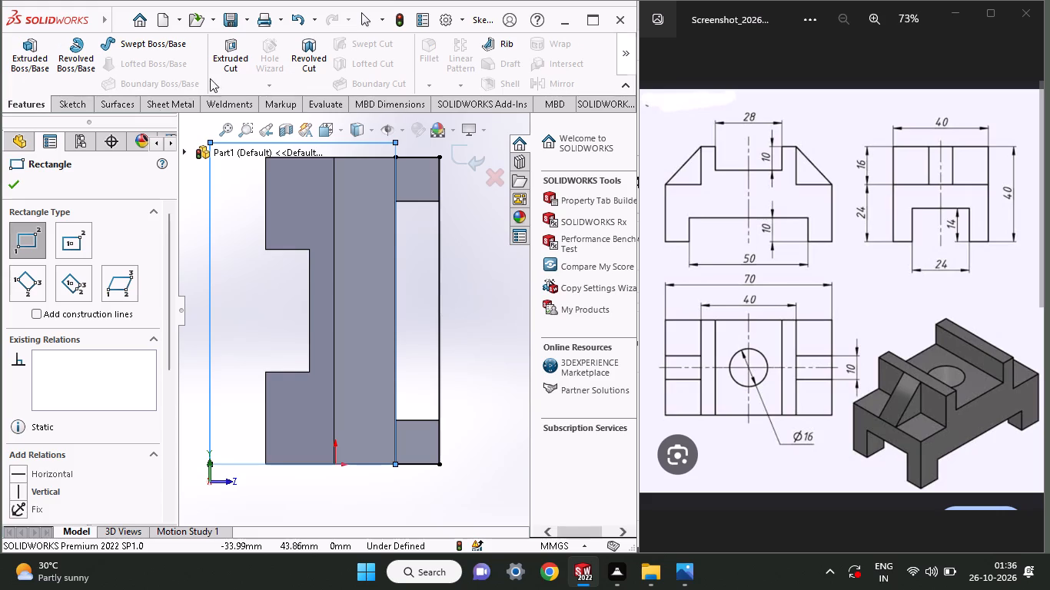
{"action": "left_click", "coordinate": [234, 65]}
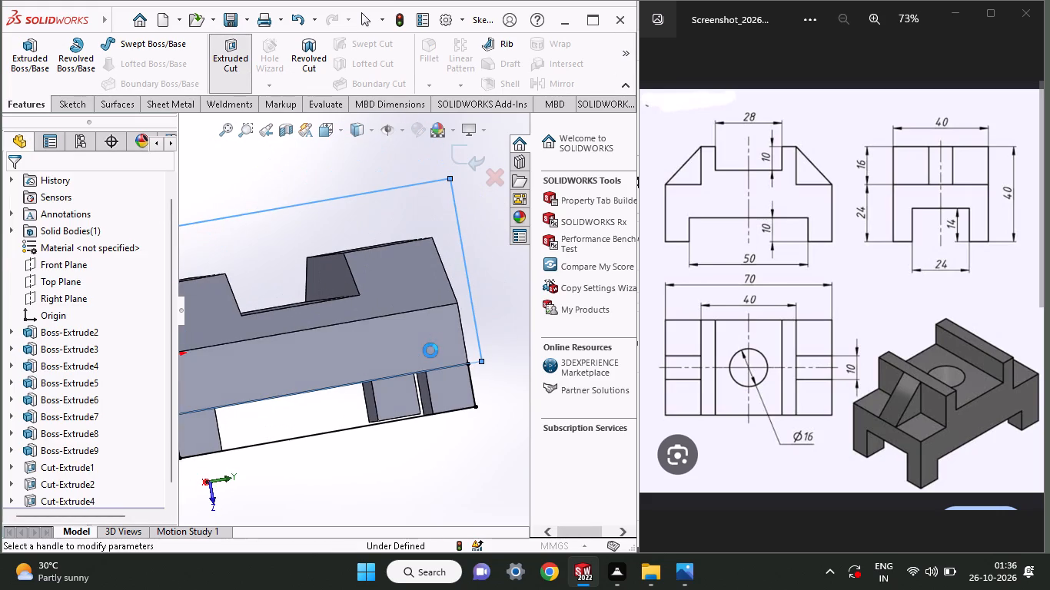
{"action": "left_click", "coordinate": [428, 342]}
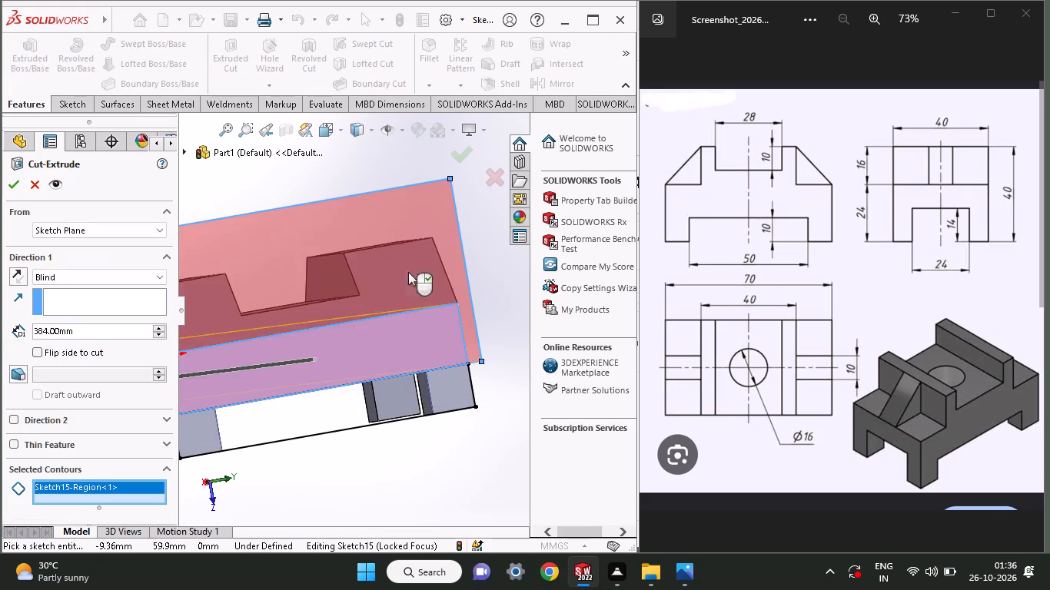
{"action": "left_click", "coordinate": [408, 272]}
{"action": "middle_click_drag", "start_coordinate": [261, 291], "coordinate": [207, 318]}
{"action": "left_click", "coordinate": [9, 187]}
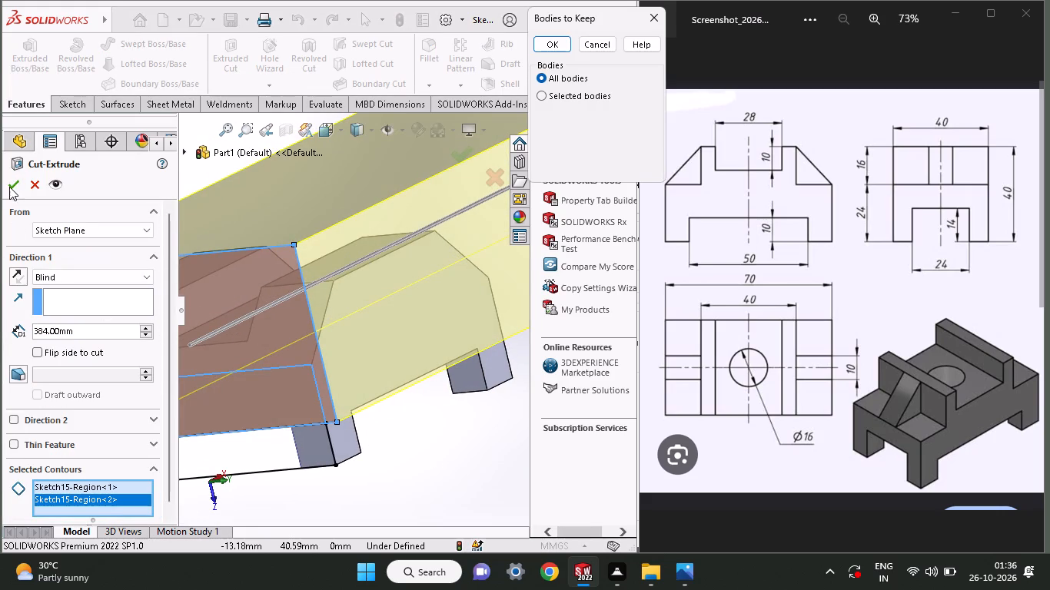
{"action": "left_click", "coordinate": [543, 40]}
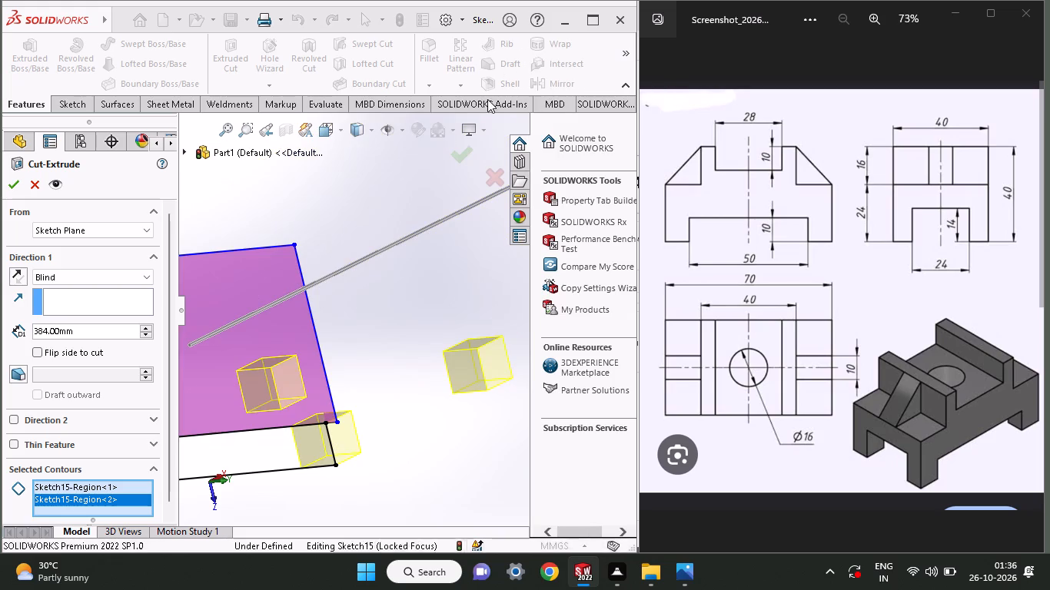
Sketch a corner rectangle about 8.4 mm by 70 mm on a foot's outer side face, along the feet's body-side edges and spanning both feet.
{"action": "middle_click_drag", "start_coordinate": [400, 370], "coordinate": [454, 370]}
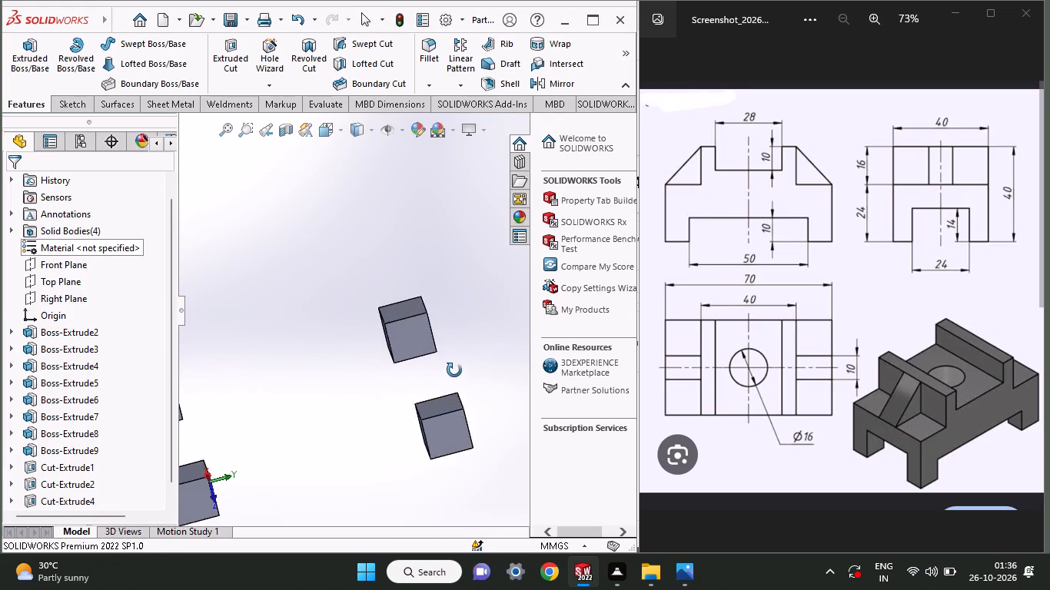
{"action": "middle_click_drag", "start_coordinate": [454, 370], "coordinate": [459, 360]}
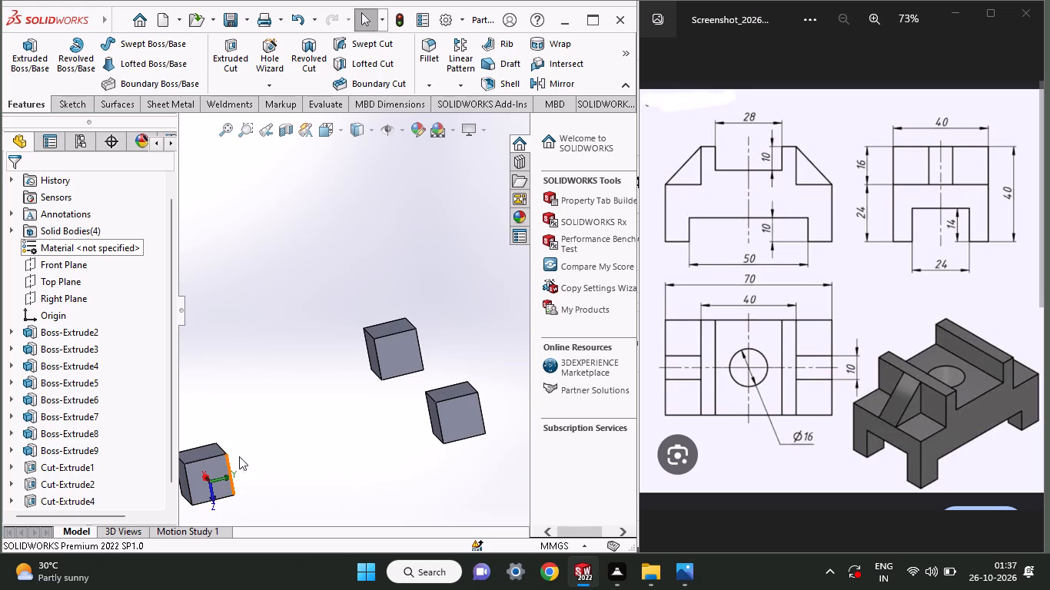
{"action": "middle_click_drag", "start_coordinate": [278, 440], "coordinate": [278, 413]}
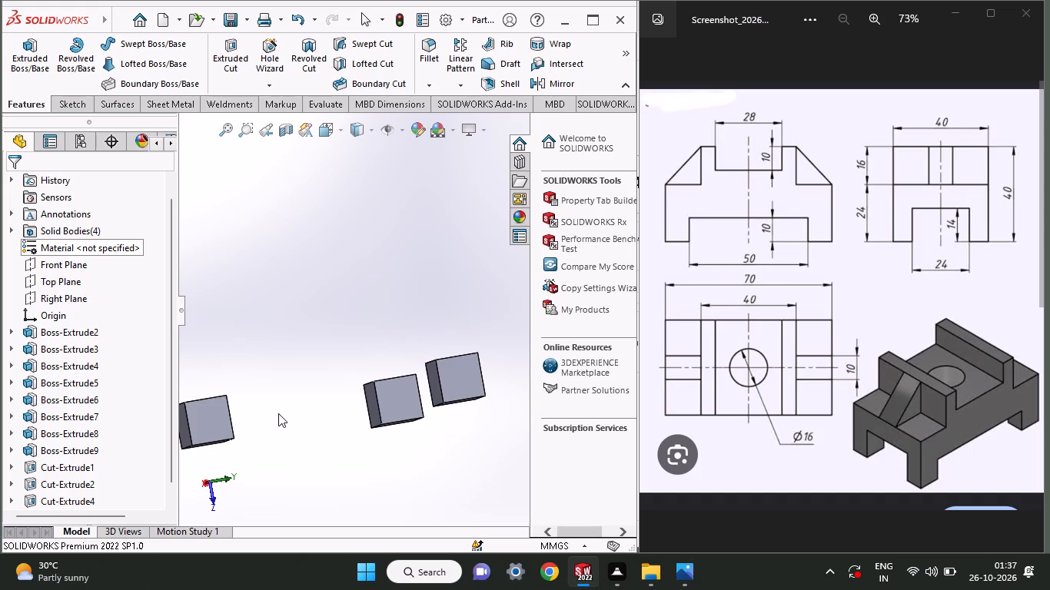
{"action": "middle_click_drag", "start_coordinate": [278, 413], "coordinate": [270, 432]}
{"action": "middle_click_drag", "start_coordinate": [282, 429], "coordinate": [300, 418]}
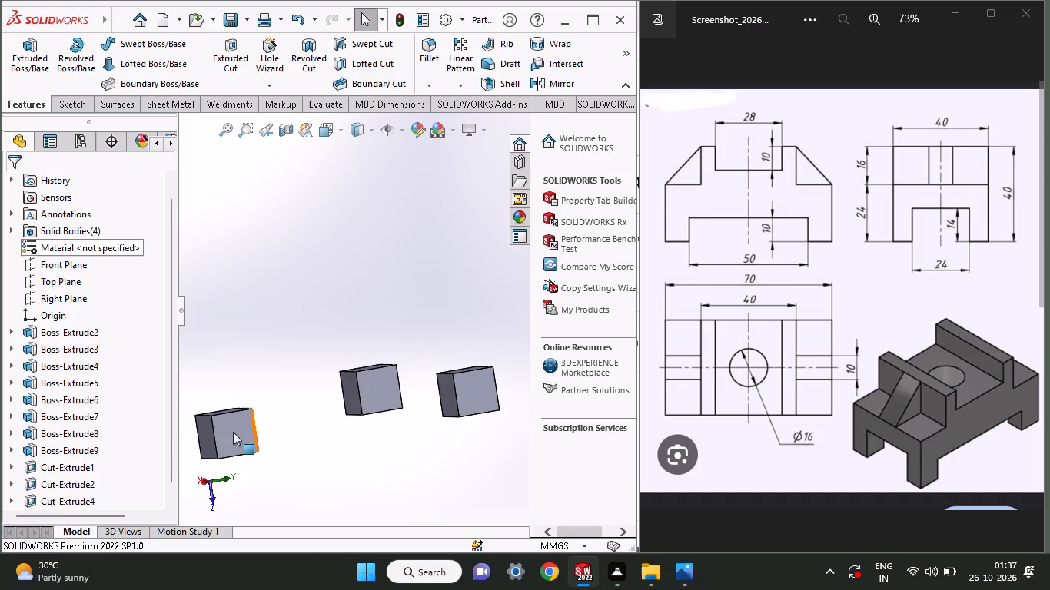
{"action": "left_click", "coordinate": [233, 432]}
{"action": "left_click", "coordinate": [301, 386]}
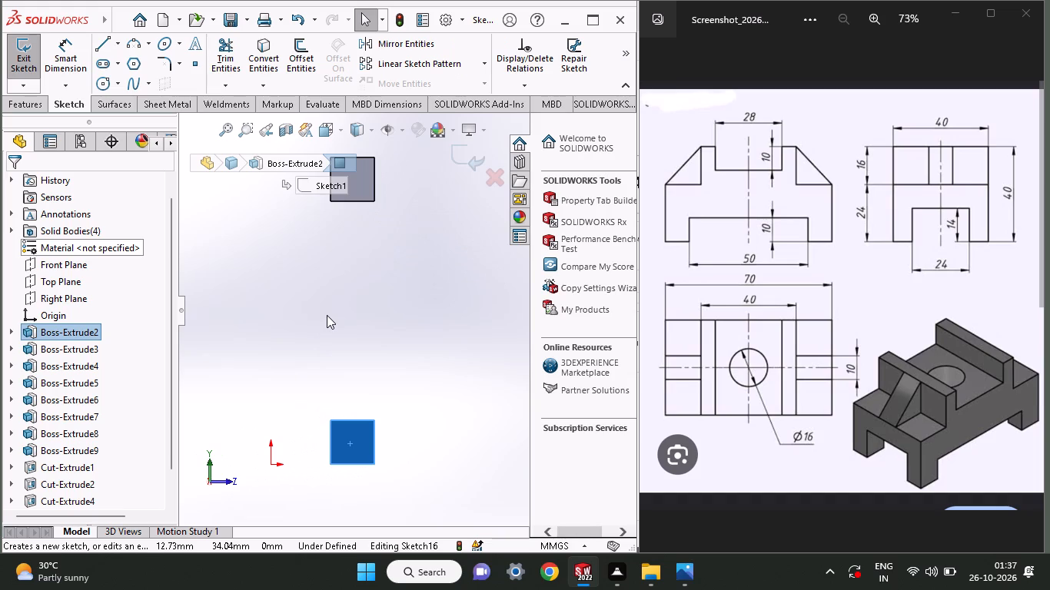
{"action": "scroll", "coordinate": [327, 315], "scroll_direction": "up", "scroll_amount": 2, "text": "ctrl"}
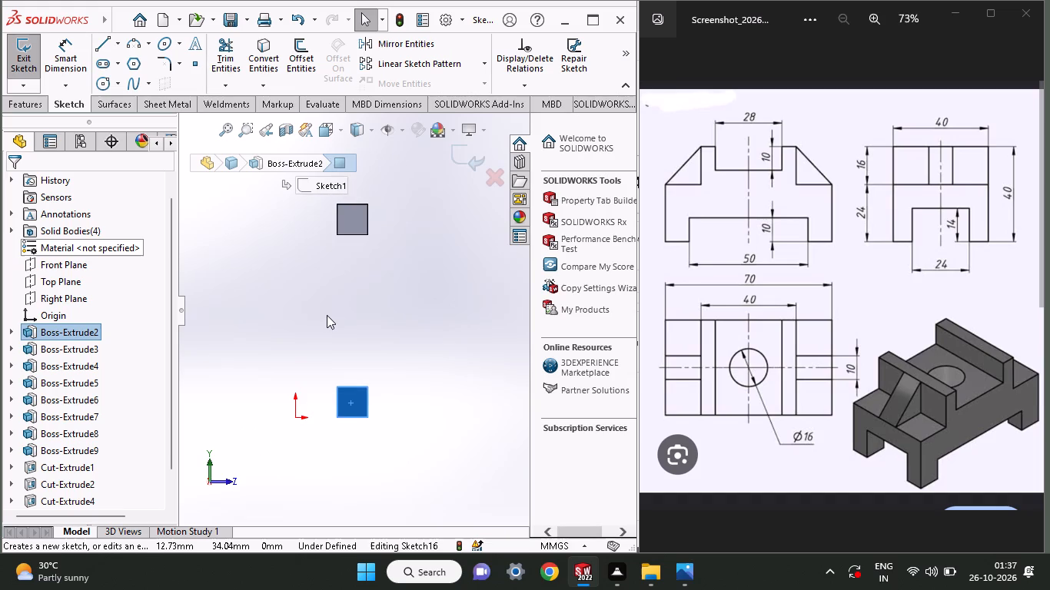
{"action": "scroll", "coordinate": [327, 315], "scroll_direction": "down", "scroll_amount": 1, "text": "ctrl"}
{"action": "scroll", "coordinate": [327, 315], "scroll_direction": "up", "scroll_amount": 2, "text": "ctrl"}
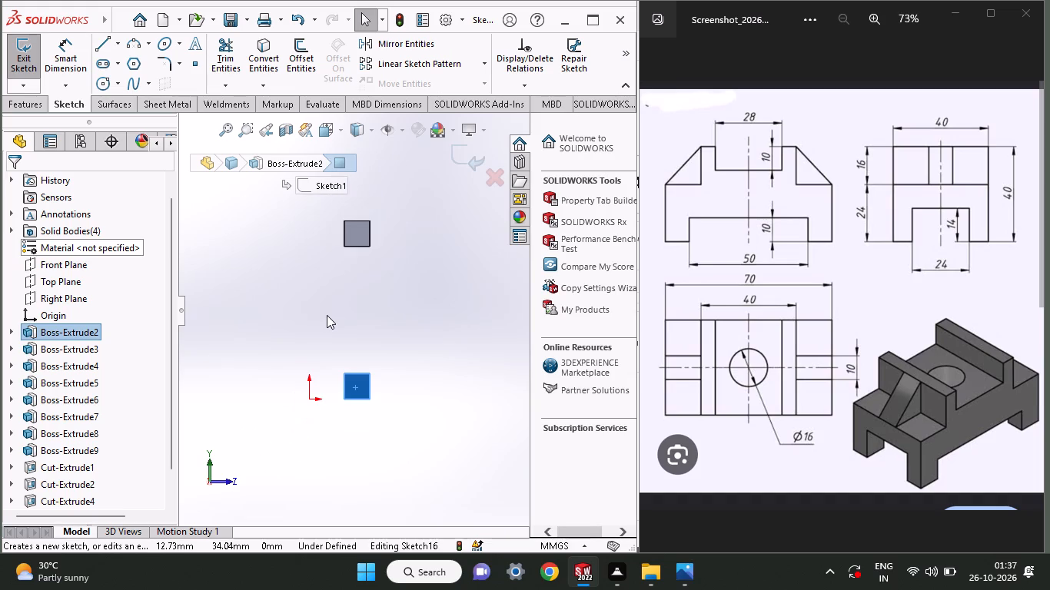
{"action": "left_click", "coordinate": [632, 48]}
{"action": "left_click", "coordinate": [586, 106]}
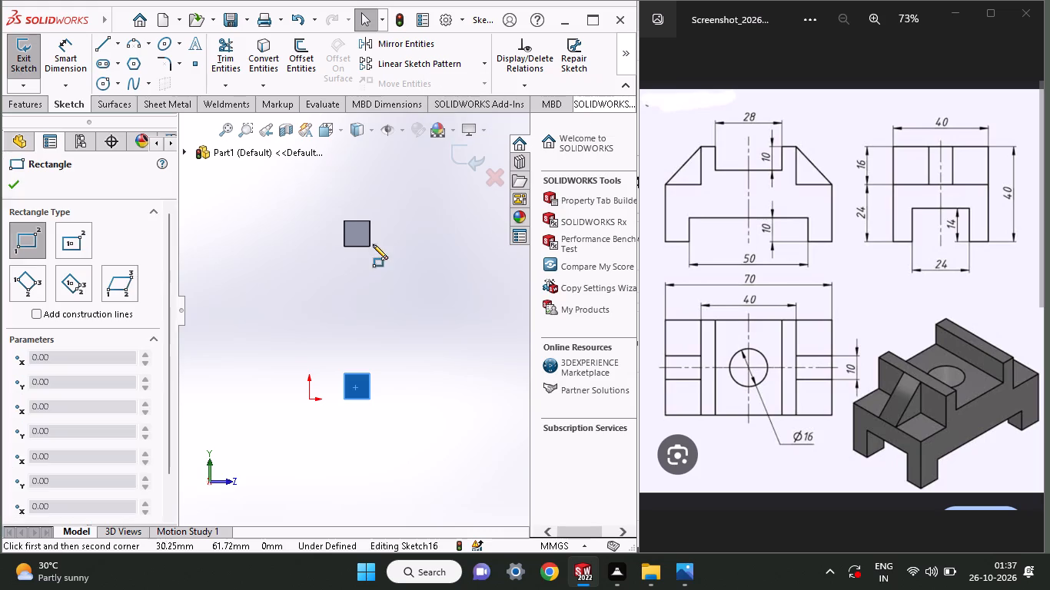
{"action": "left_click", "coordinate": [341, 217]}
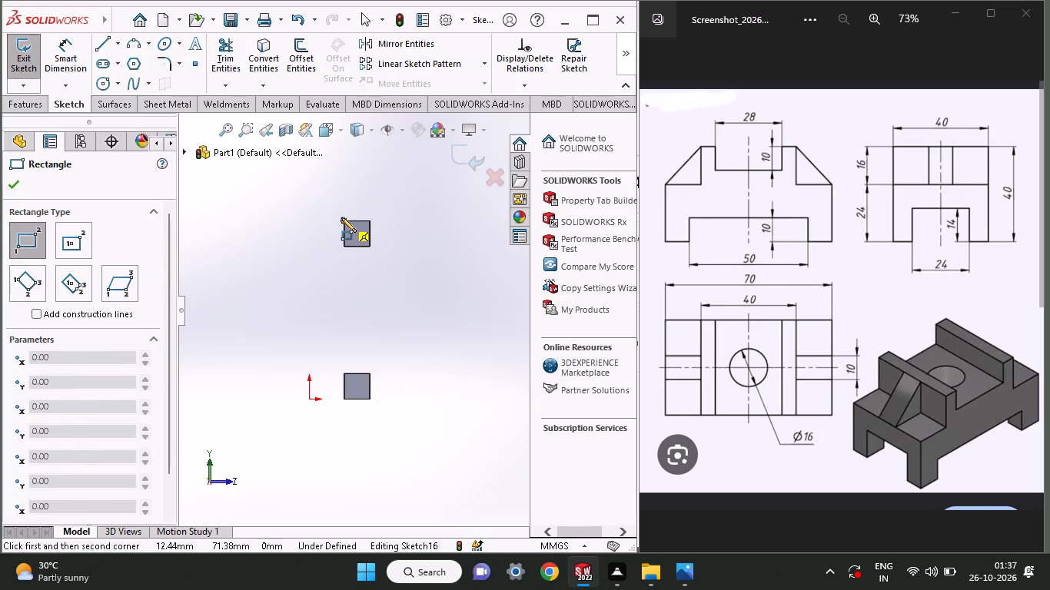
{"action": "left_click", "coordinate": [323, 402]}
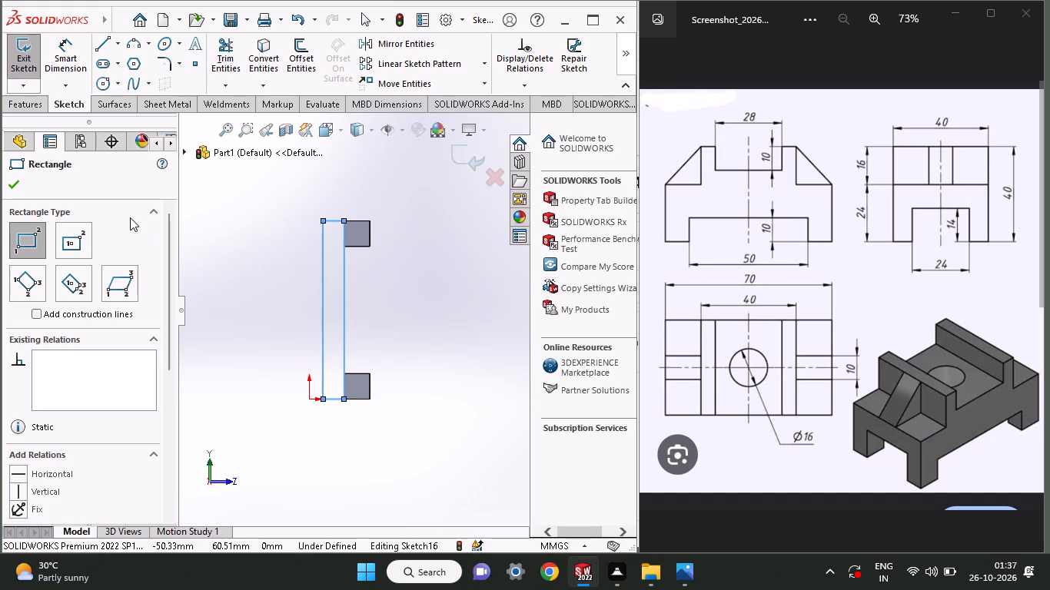
Dimension the rectangle's short side to 24 mm.
{"action": "left_click", "coordinate": [64, 63]}
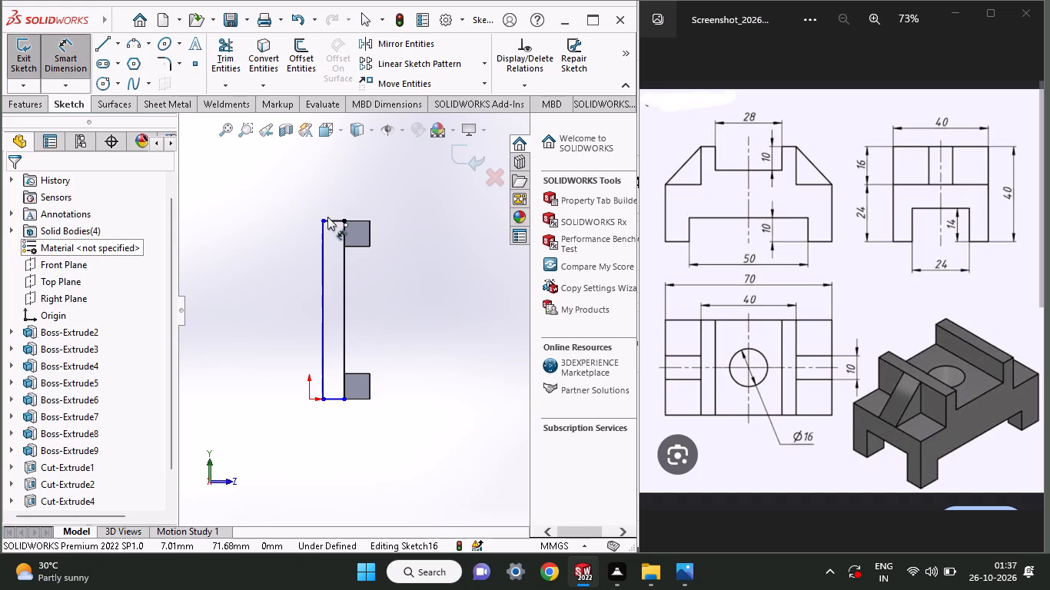
{"action": "left_click", "coordinate": [333, 220]}
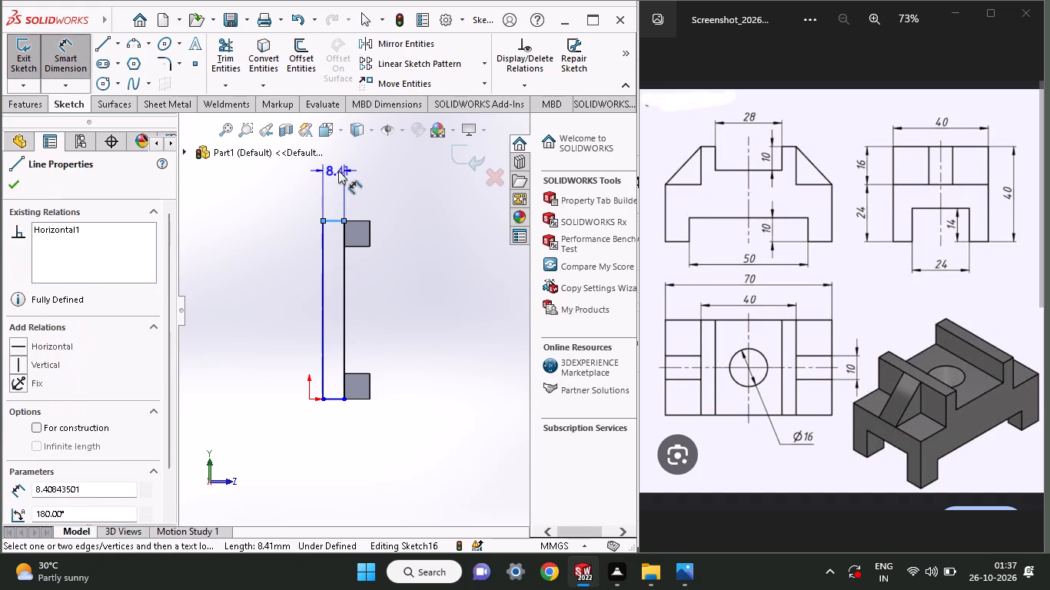
{"action": "left_click", "coordinate": [338, 171]}
{"action": "type", "text": "24"}
{"action": "key", "text": "Return"}
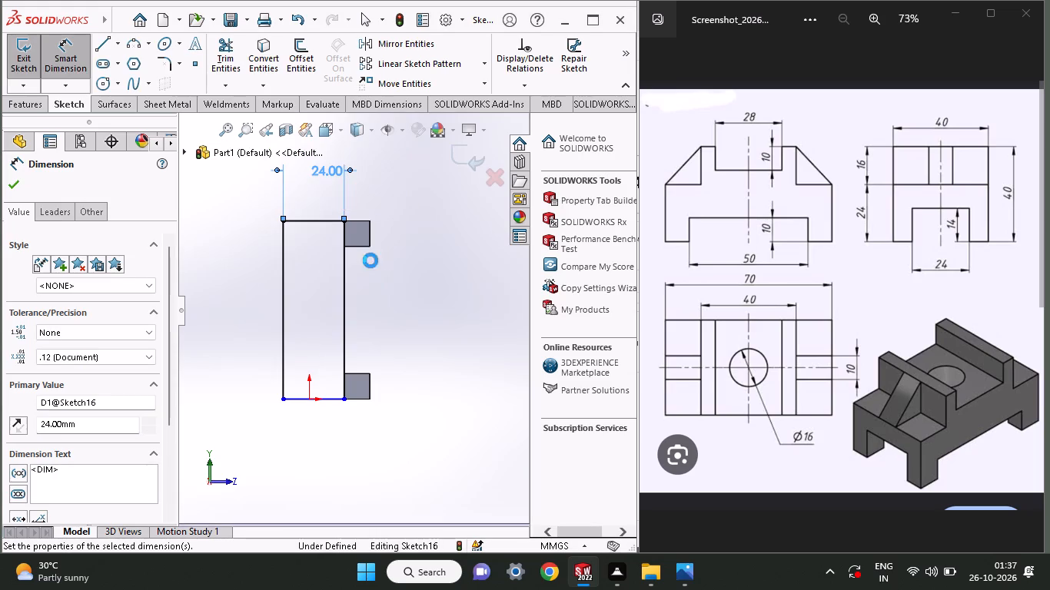
Boss-extrude the rectangle blind 40 mm in the reversed direction, over towards the opposite feet, with Merge result on.
{"action": "left_click", "coordinate": [16, 98]}
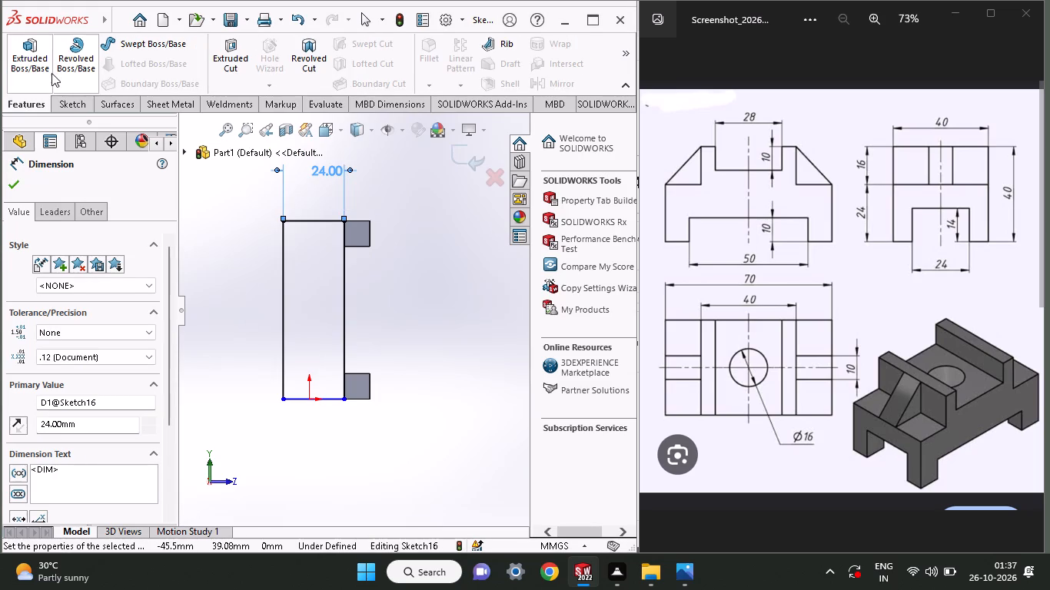
{"action": "left_click", "coordinate": [52, 73]}
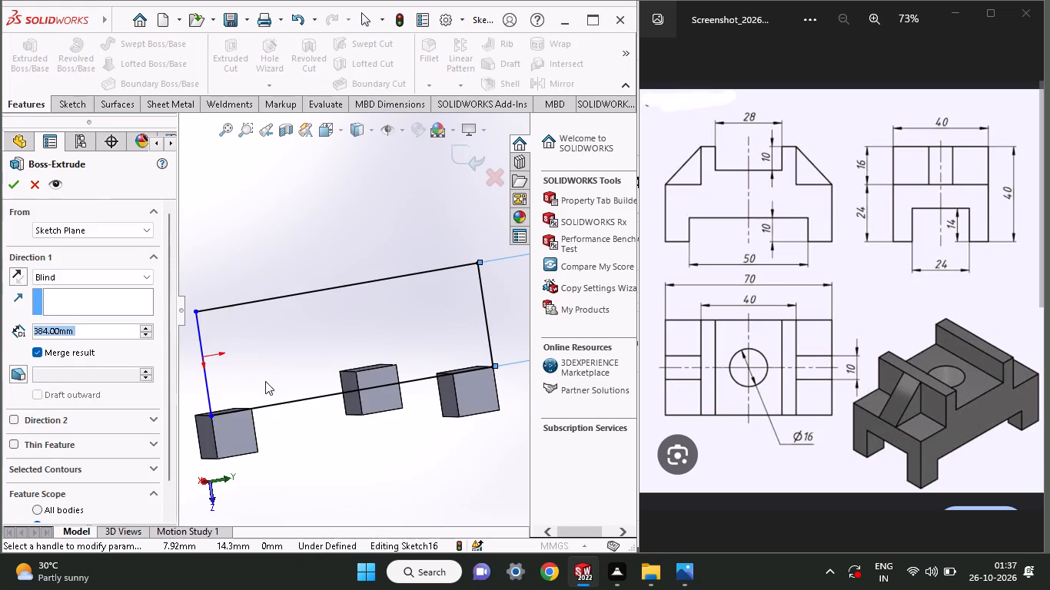
{"action": "left_click", "coordinate": [10, 268]}
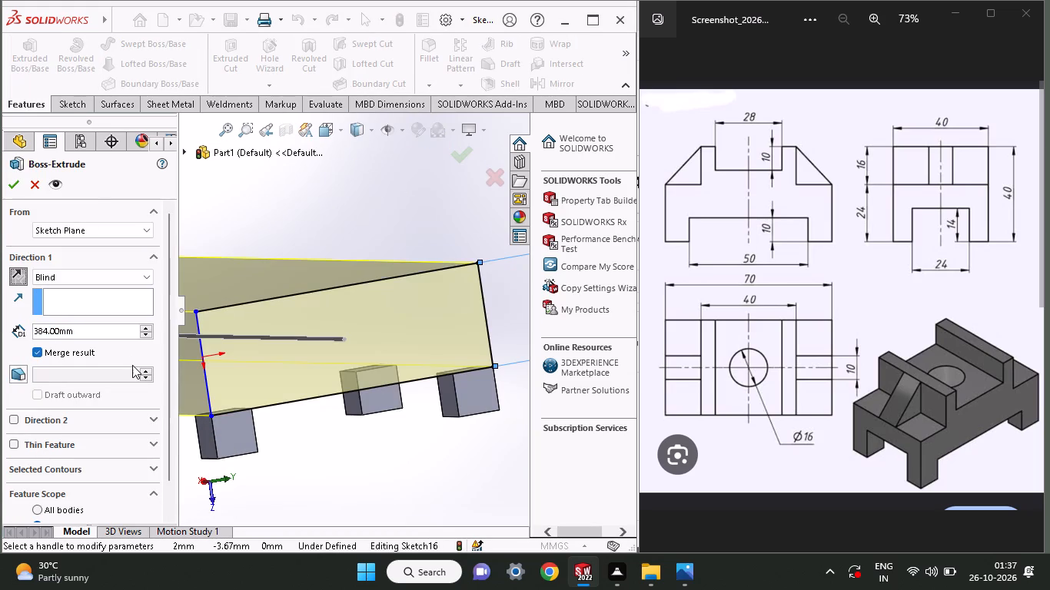
{"action": "left_click_drag", "start_coordinate": [79, 330], "coordinate": [13, 332]}
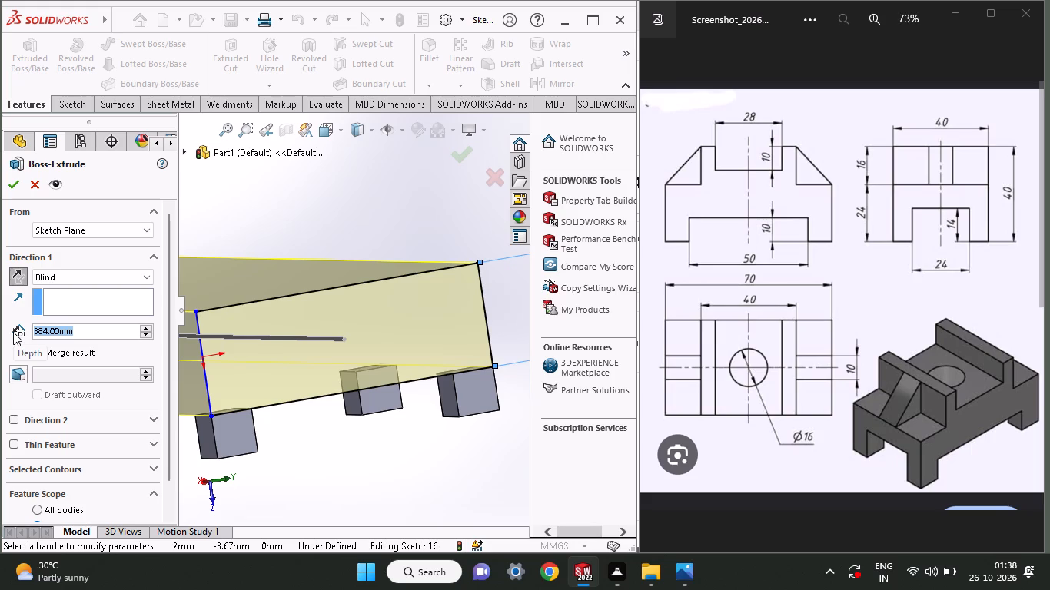
{"action": "key", "text": "4"}
{"action": "key", "text": "0"}
{"action": "key", "text": "Return"}
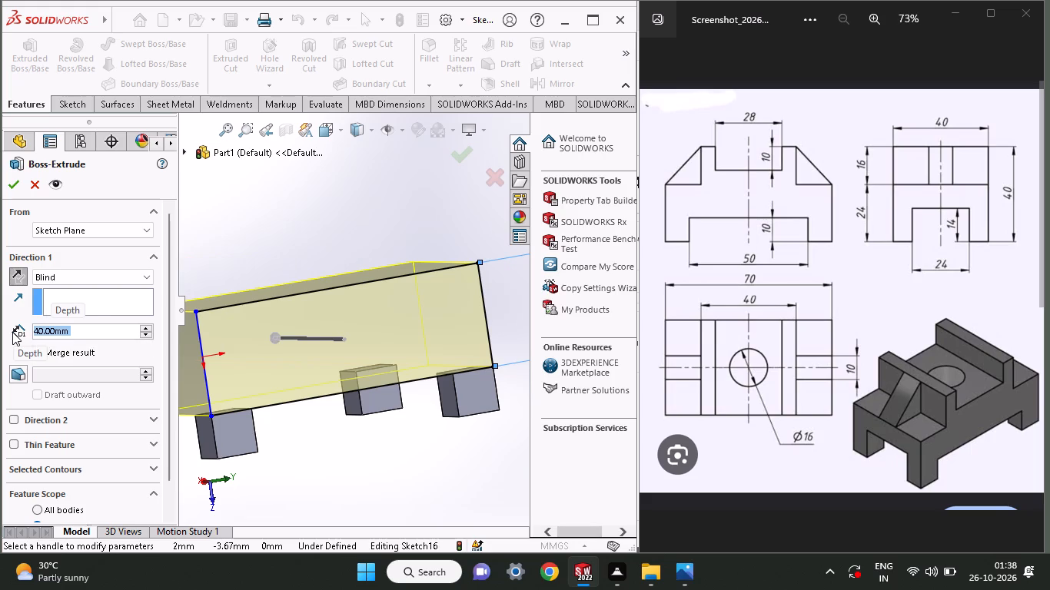
{"action": "middle_click_drag", "start_coordinate": [283, 213], "coordinate": [295, 346]}
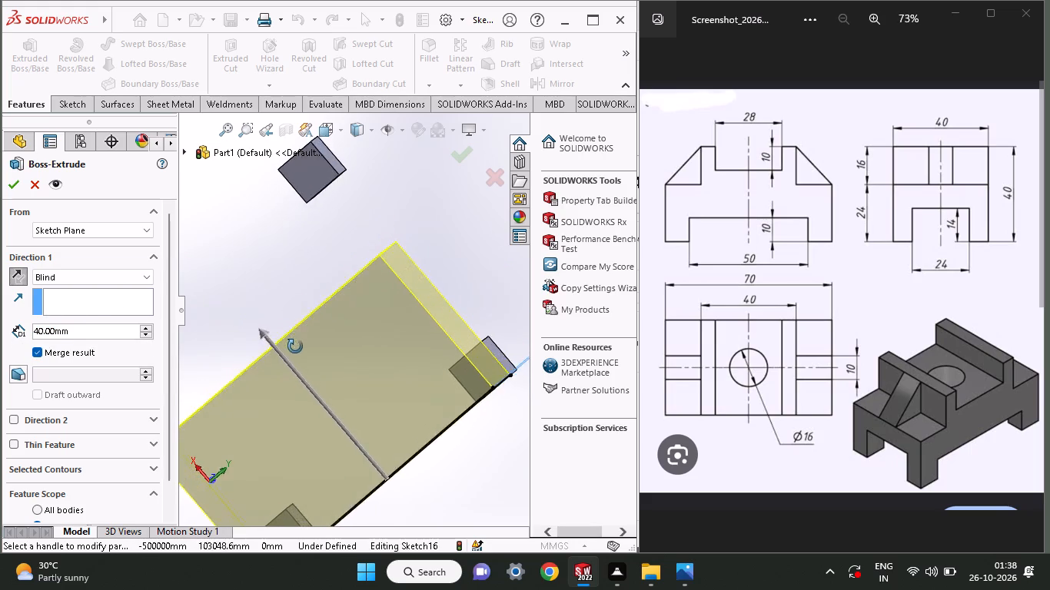
{"action": "middle_click_drag", "start_coordinate": [295, 346], "coordinate": [277, 300]}
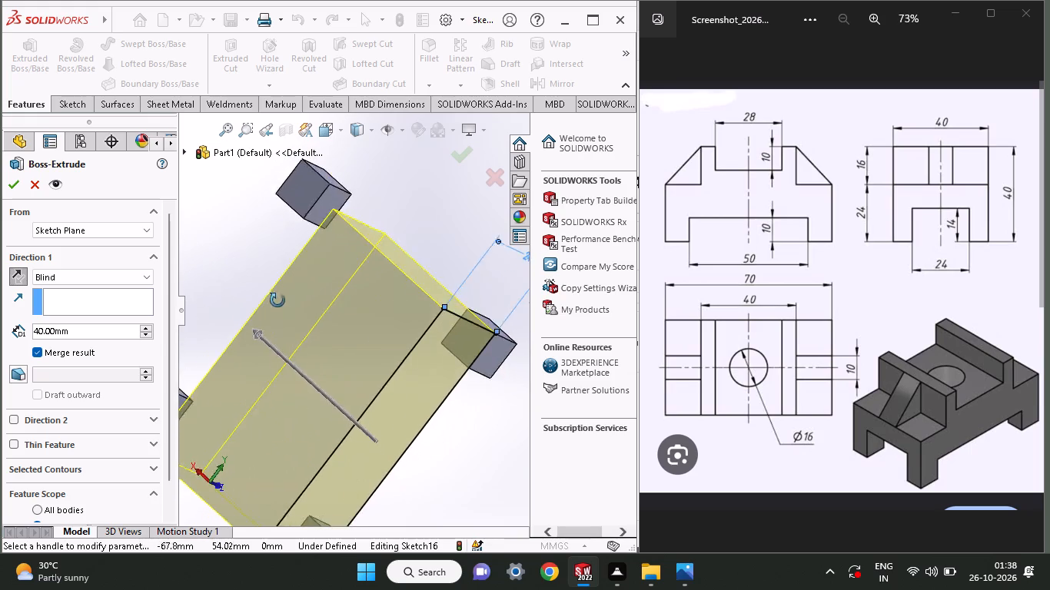
{"action": "middle_click_drag", "start_coordinate": [277, 300], "coordinate": [250, 273]}
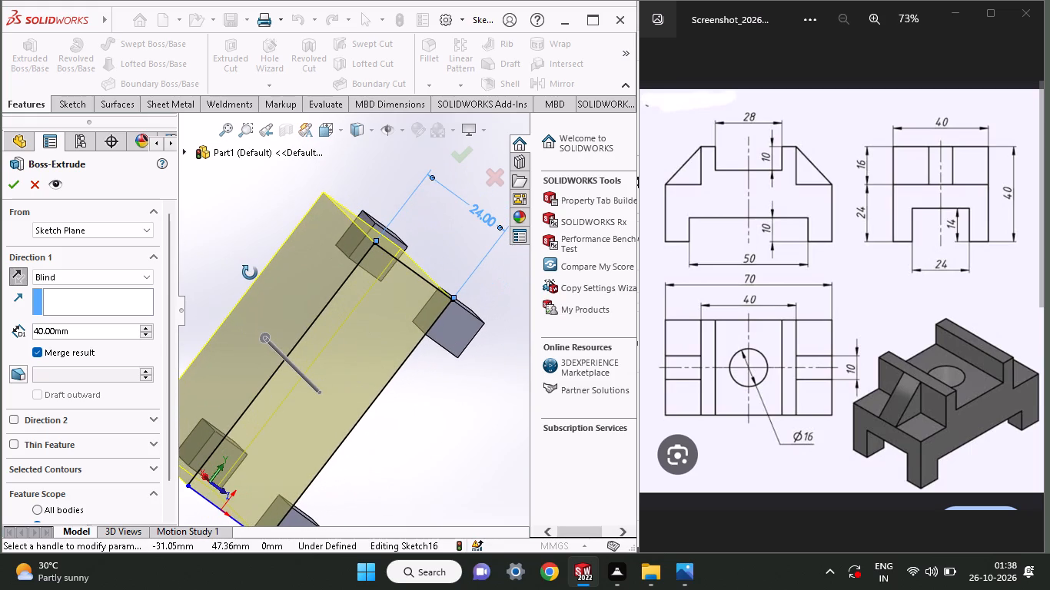
{"action": "middle_click_drag", "start_coordinate": [250, 273], "coordinate": [201, 356]}
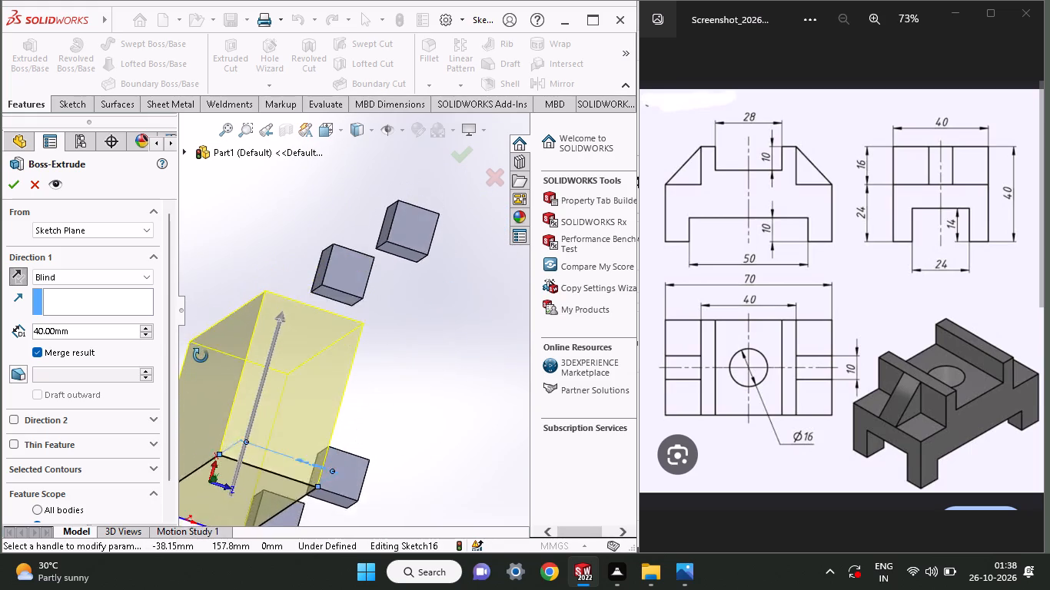
{"action": "middle_click_drag", "start_coordinate": [201, 356], "coordinate": [251, 382]}
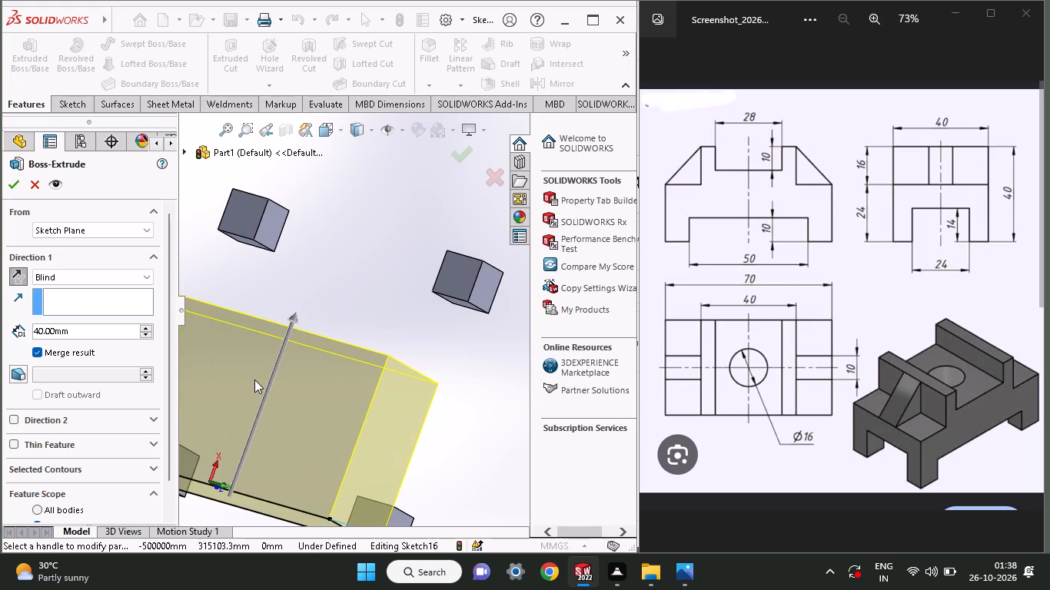
{"action": "middle_click_drag", "start_coordinate": [277, 339], "coordinate": [304, 292]}
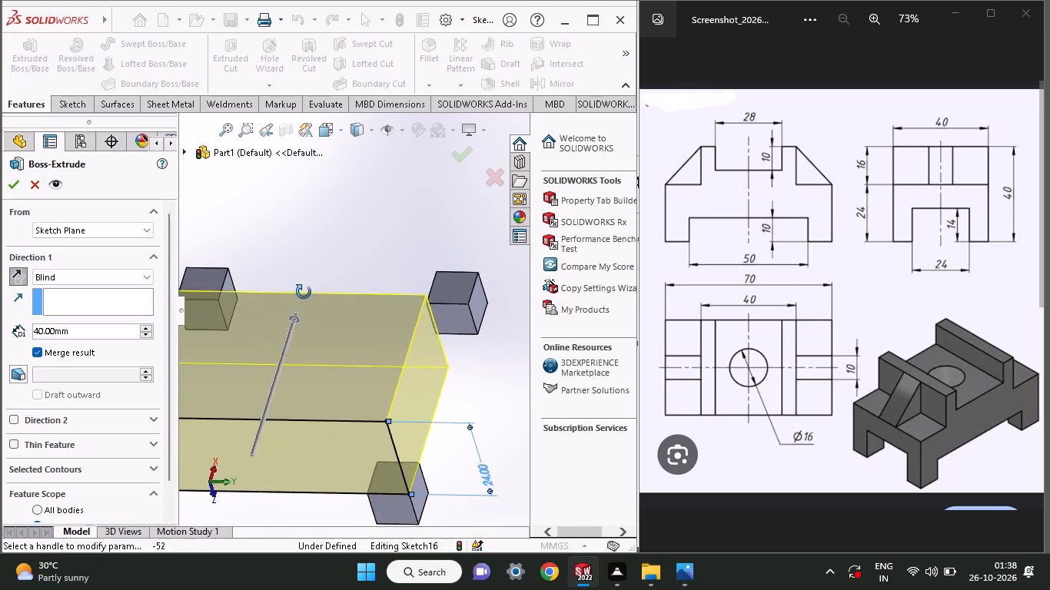
{"action": "middle_click_drag", "start_coordinate": [304, 292], "coordinate": [410, 273]}
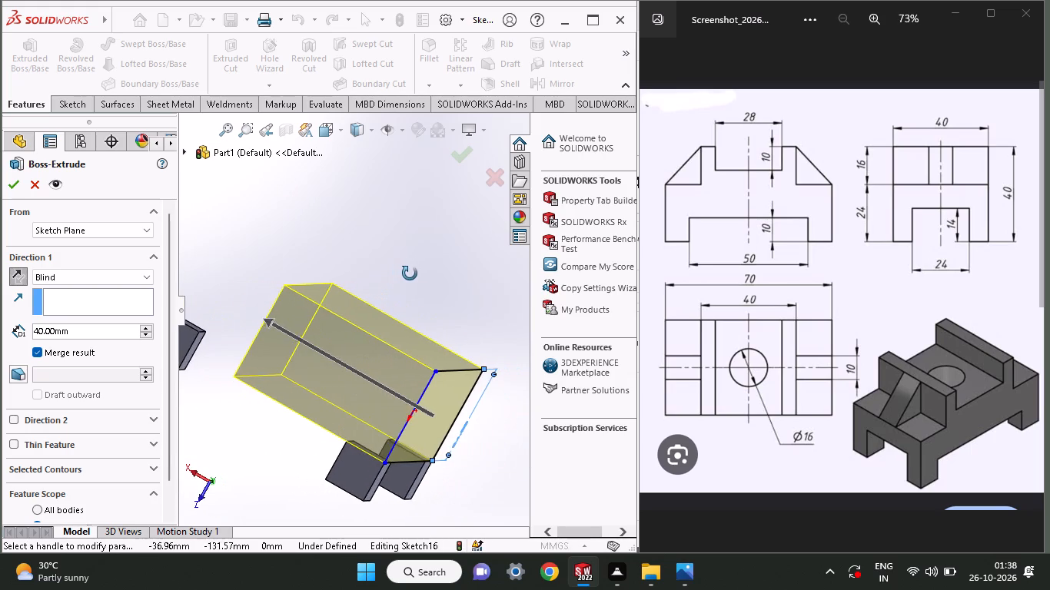
{"action": "middle_click_drag", "start_coordinate": [410, 273], "coordinate": [306, 307]}
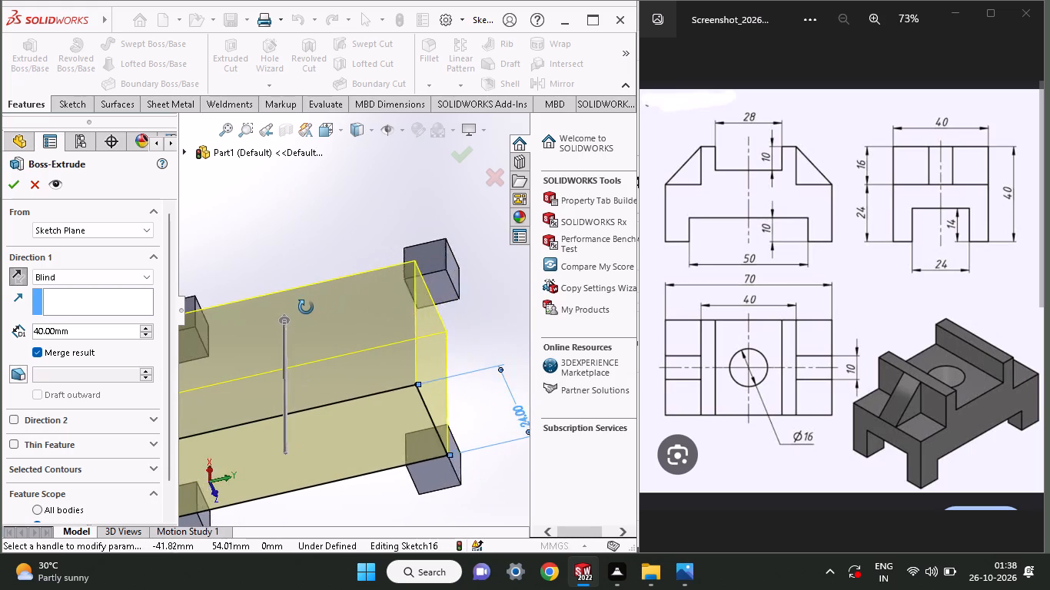
{"action": "middle_click_drag", "start_coordinate": [306, 307], "coordinate": [297, 311]}
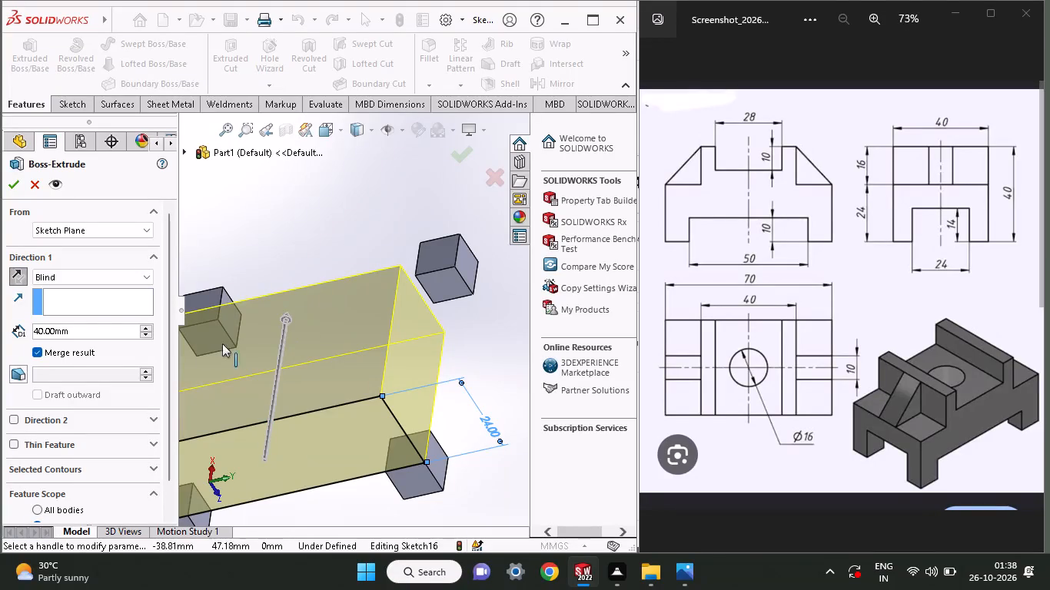
{"action": "left_click", "coordinate": [10, 182]}
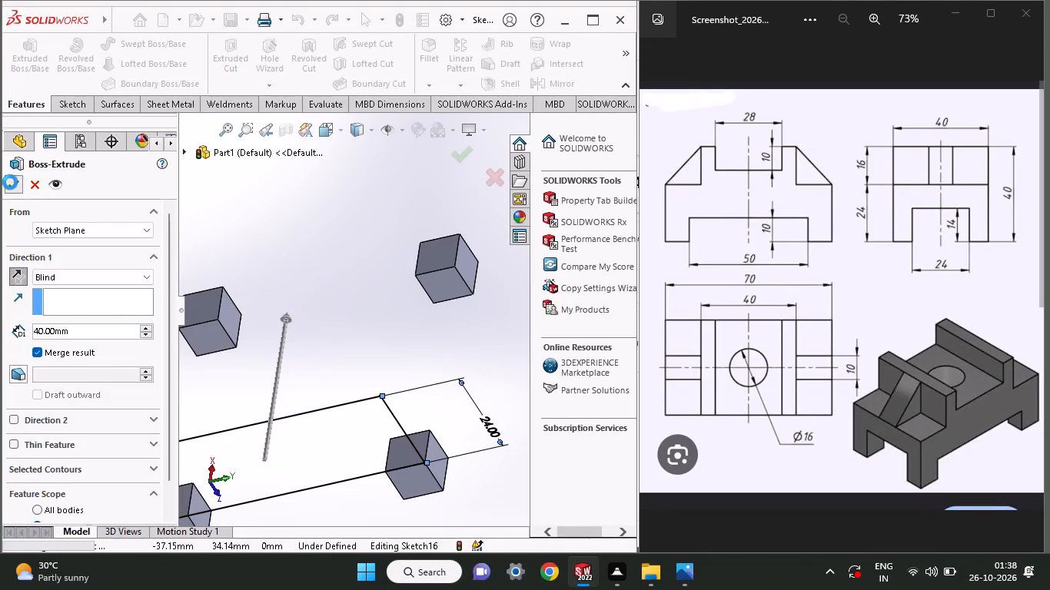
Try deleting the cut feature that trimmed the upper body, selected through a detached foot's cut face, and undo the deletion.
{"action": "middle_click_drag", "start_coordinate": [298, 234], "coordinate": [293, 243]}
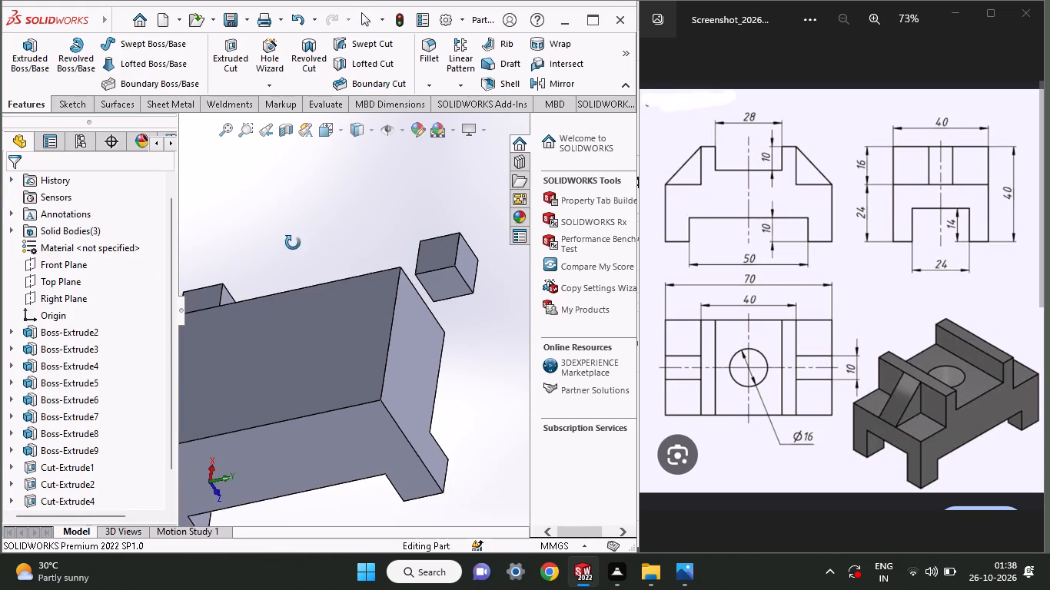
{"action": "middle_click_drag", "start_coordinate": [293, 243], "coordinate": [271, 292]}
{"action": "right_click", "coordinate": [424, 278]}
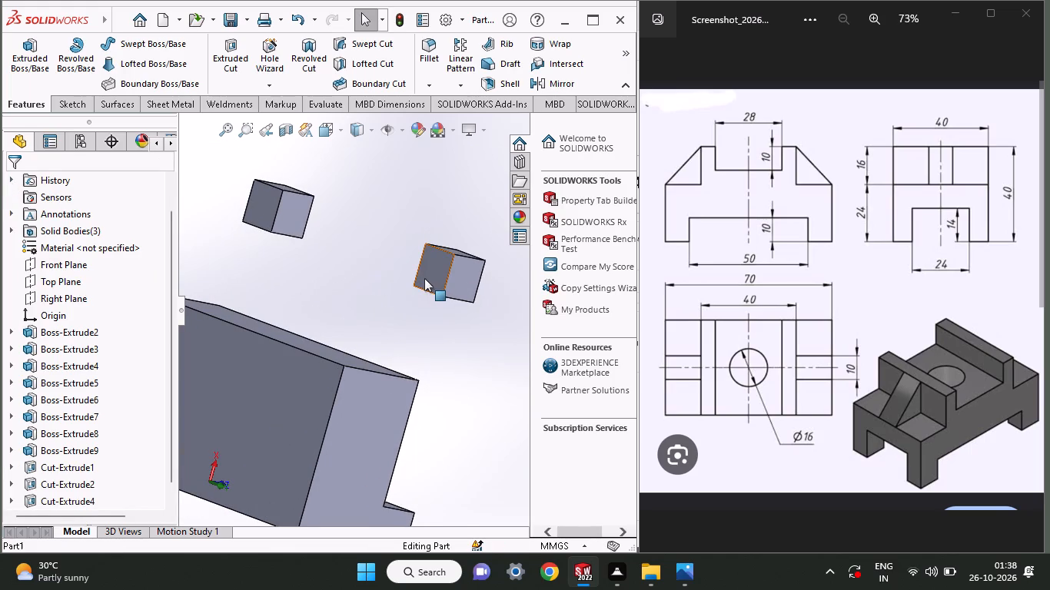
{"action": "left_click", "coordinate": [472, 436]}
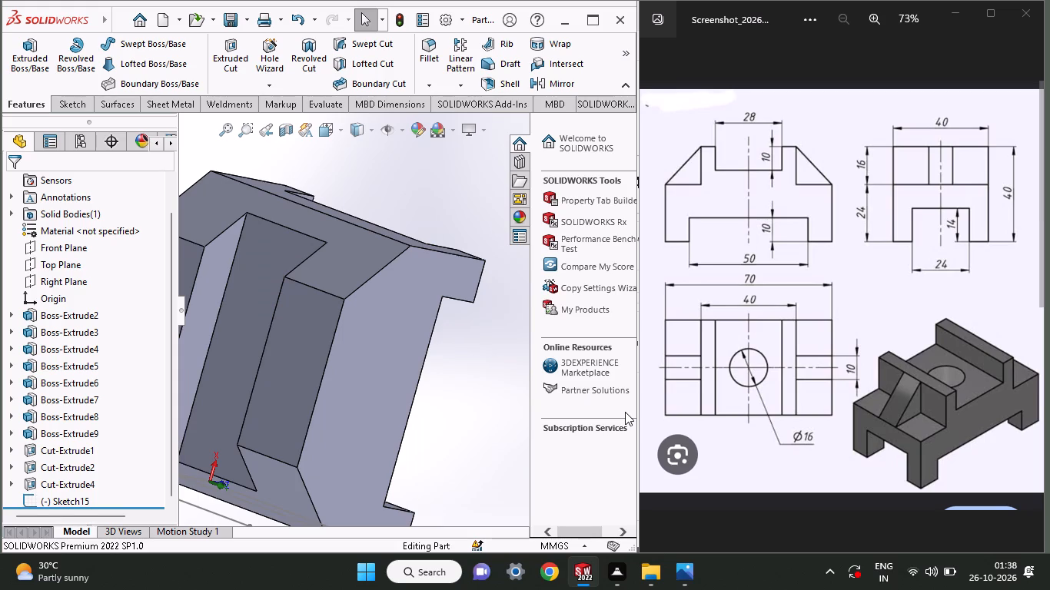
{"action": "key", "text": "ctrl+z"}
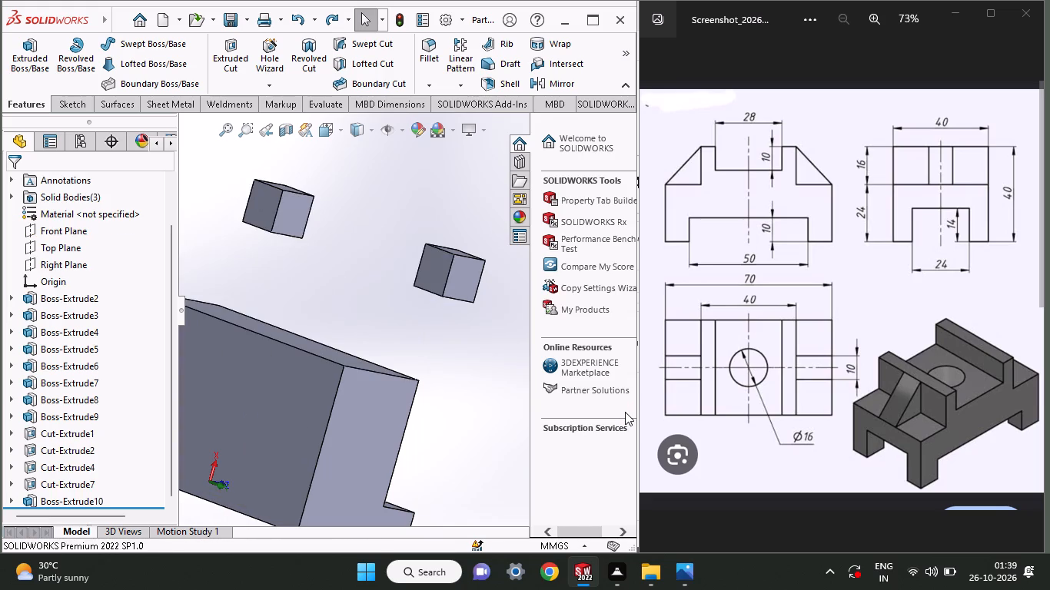
Sketch corner rectangles on a detached foot's cut face, one enclosing each detached foot, the second about 23 mm by 25 mm.
{"action": "left_click", "coordinate": [426, 273]}
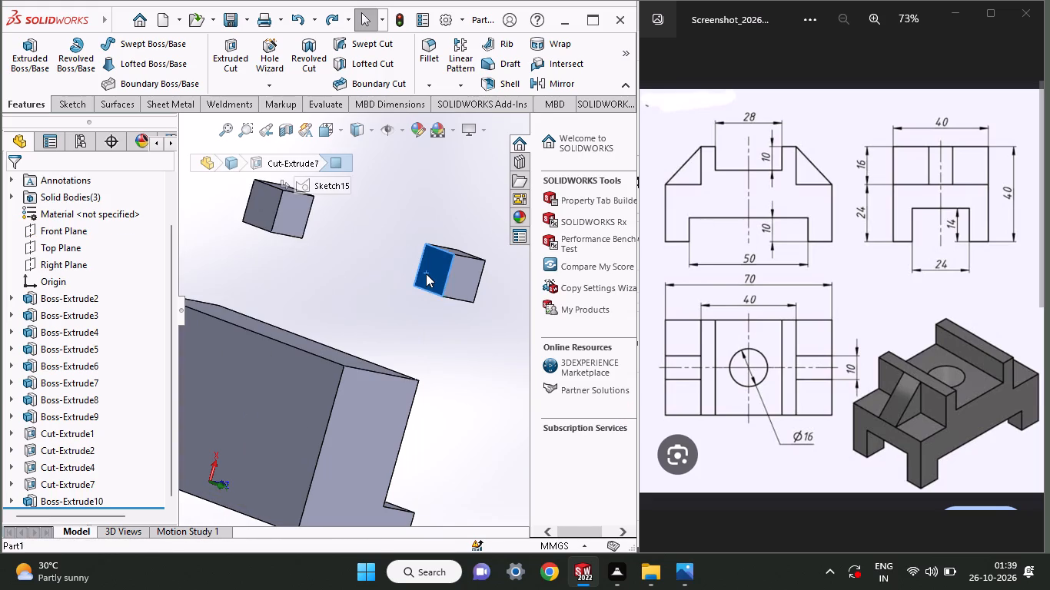
{"action": "left_click", "coordinate": [498, 225]}
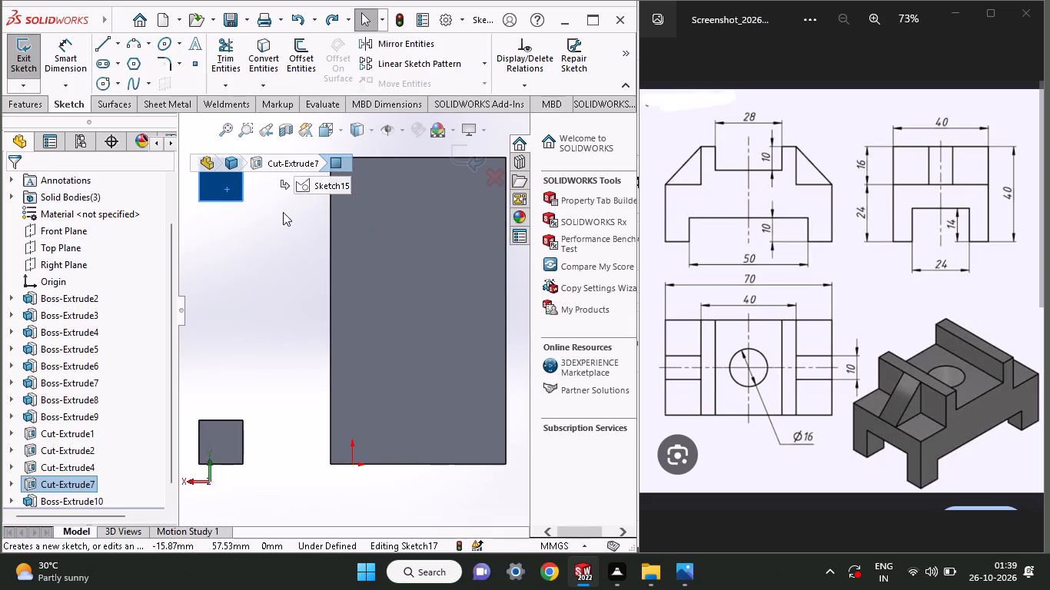
{"action": "left_click", "coordinate": [623, 50]}
{"action": "left_click", "coordinate": [574, 105]}
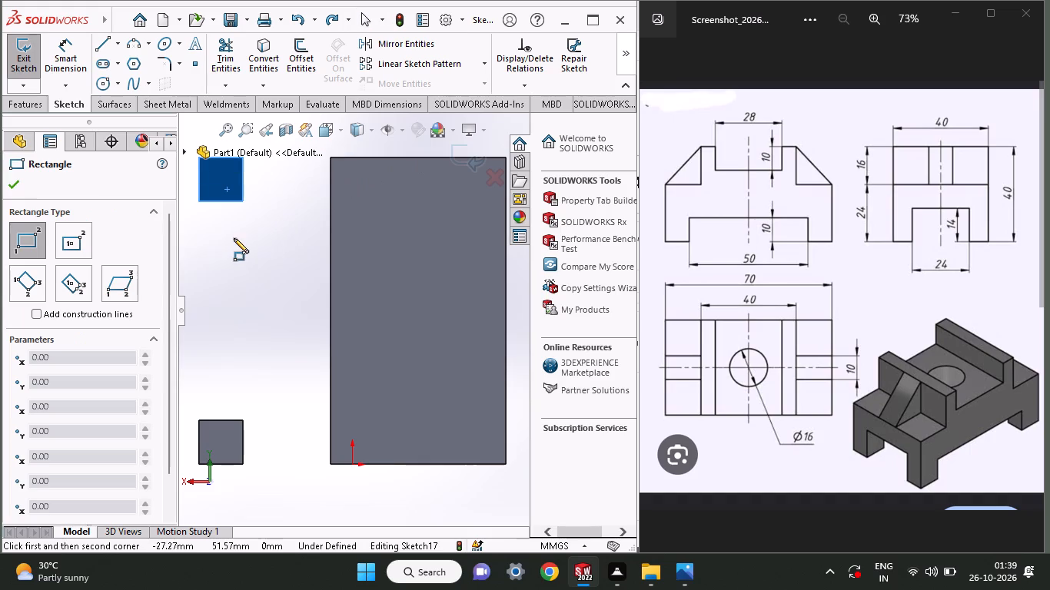
{"action": "left_click", "coordinate": [259, 218]}
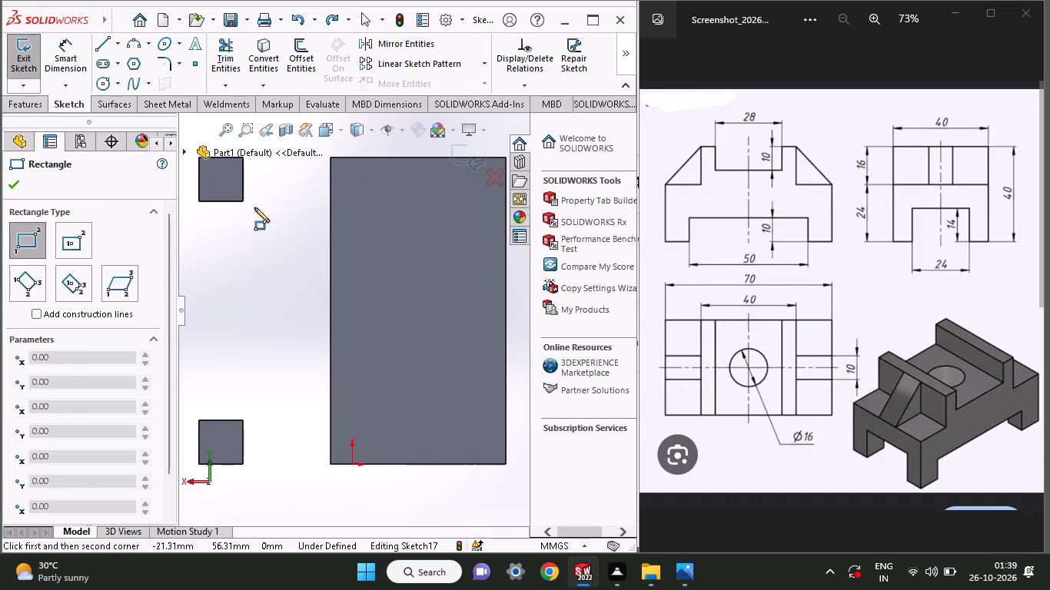
{"action": "left_click", "coordinate": [182, 138]}
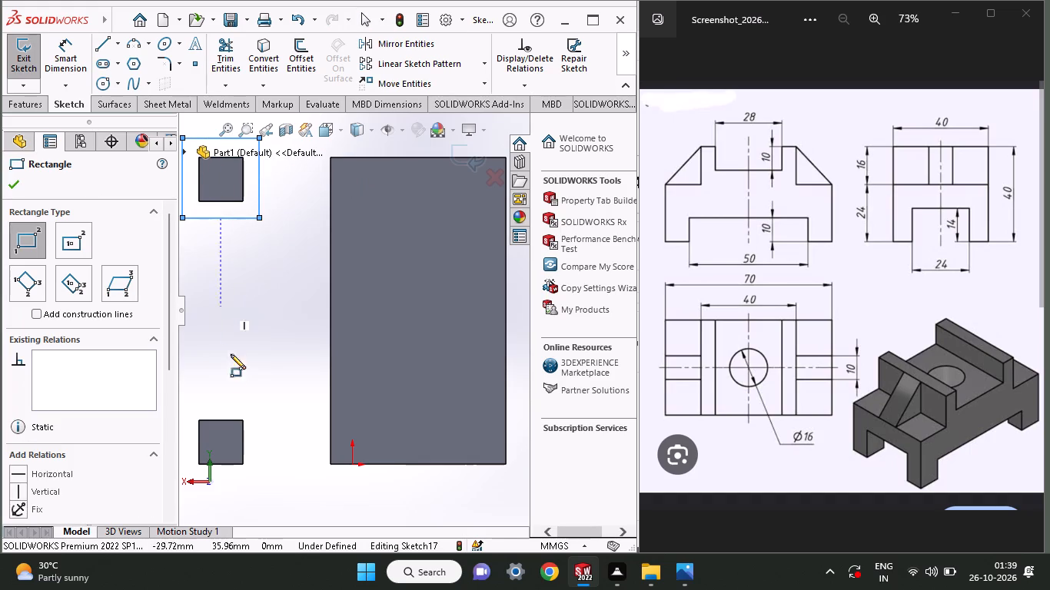
{"action": "left_click_drag", "start_coordinate": [260, 491], "coordinate": [244, 466]}
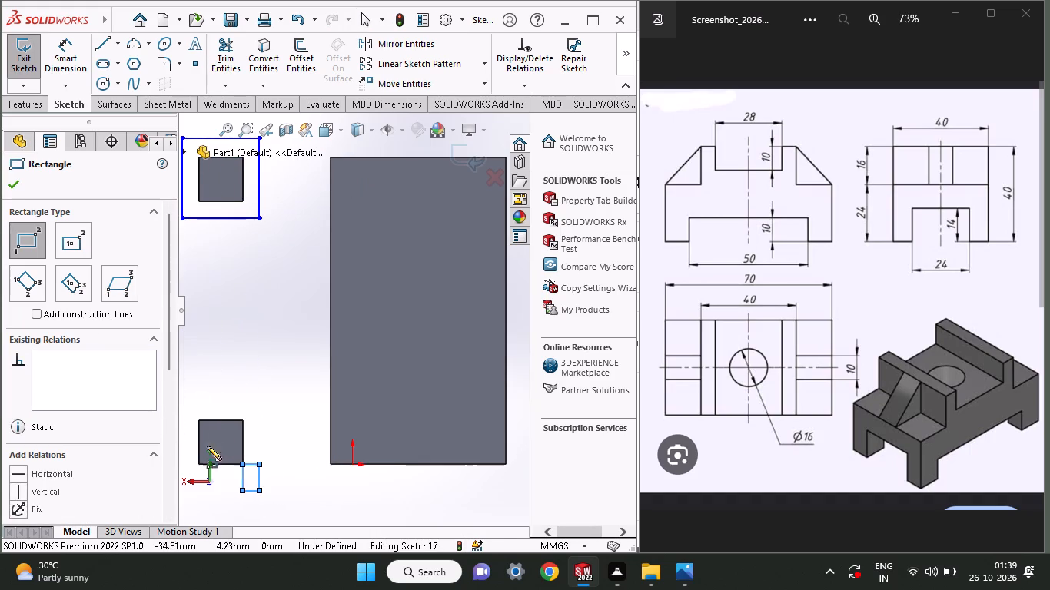
{"action": "left_click_drag", "start_coordinate": [290, 381], "coordinate": [281, 386]}
{"action": "left_click", "coordinate": [188, 490]}
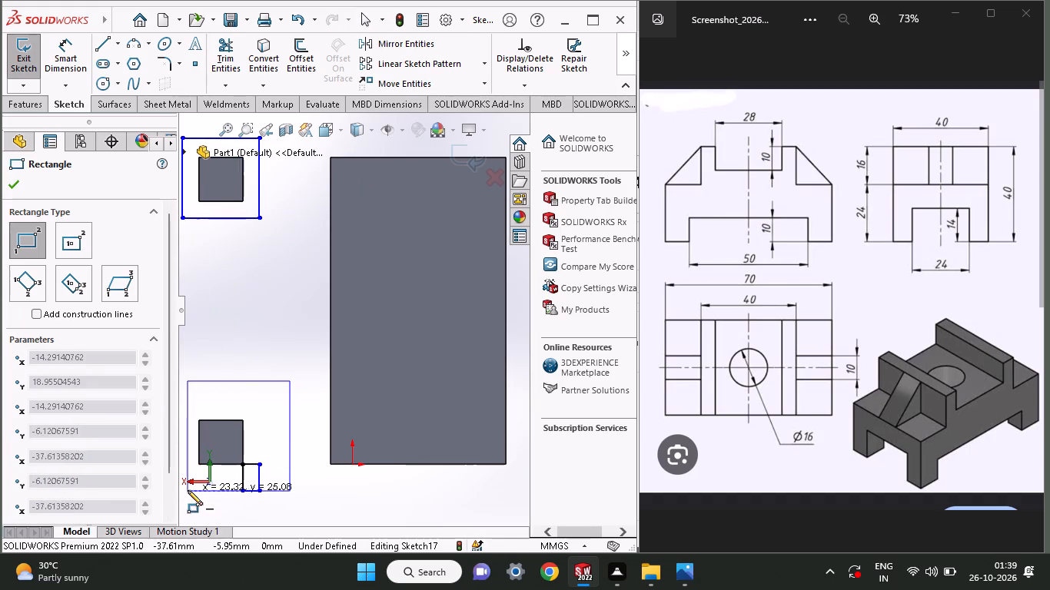
Extrude-cut the regions within both enclosing rectangles blind 40 mm to remove the two detached feet.
{"action": "left_click", "coordinate": [39, 105]}
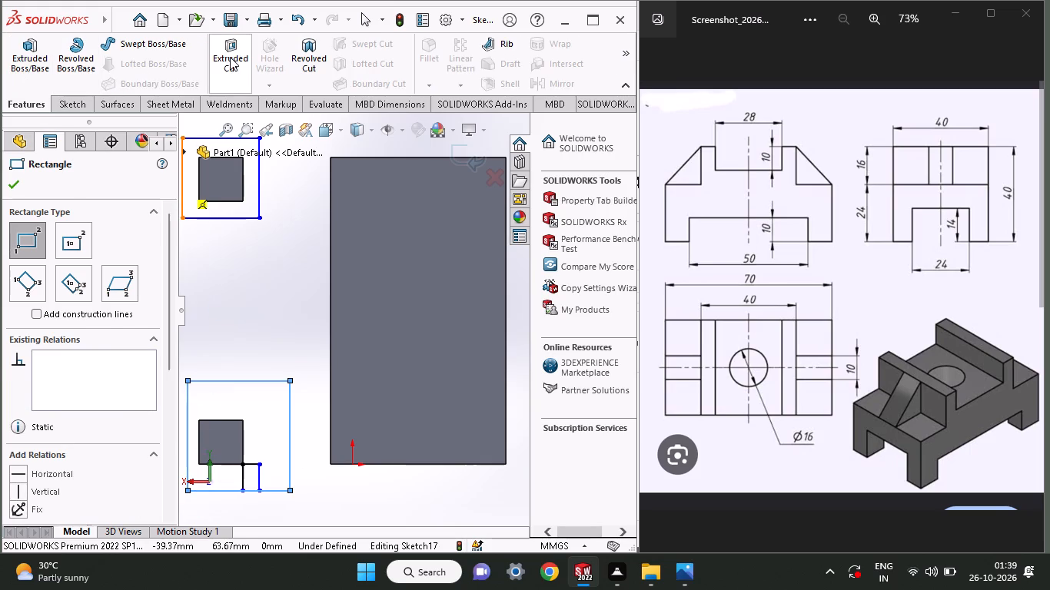
{"action": "left_click", "coordinate": [230, 57]}
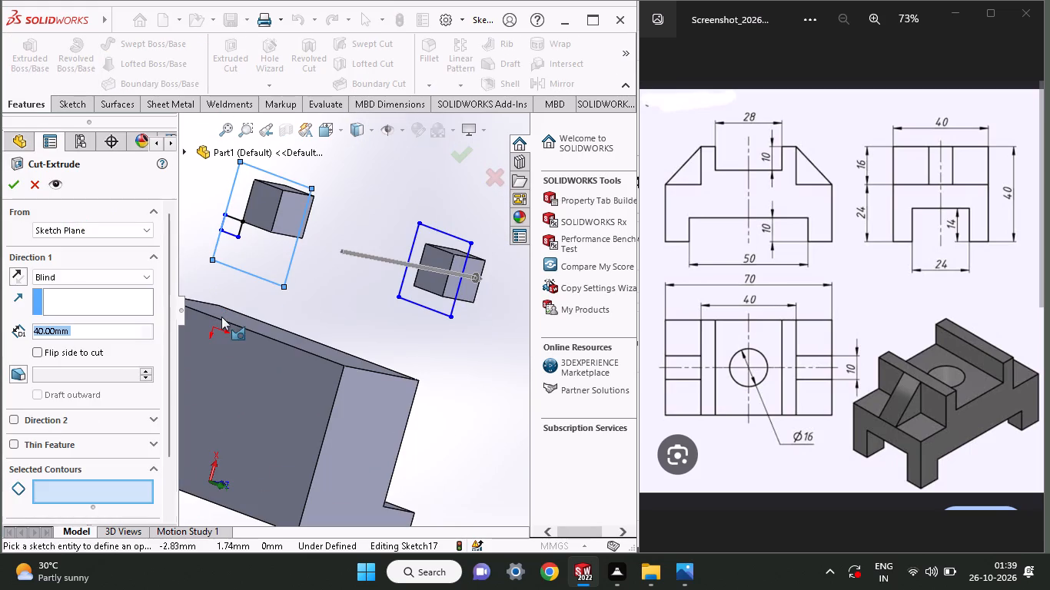
{"action": "left_click", "coordinate": [261, 250]}
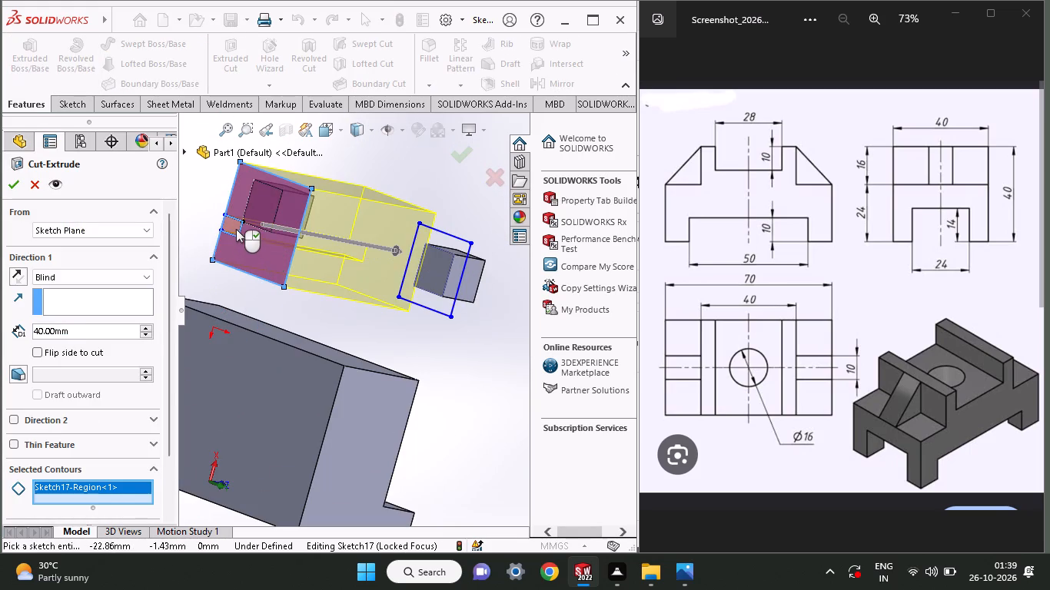
{"action": "left_click", "coordinate": [236, 229]}
{"action": "left_click", "coordinate": [411, 280]}
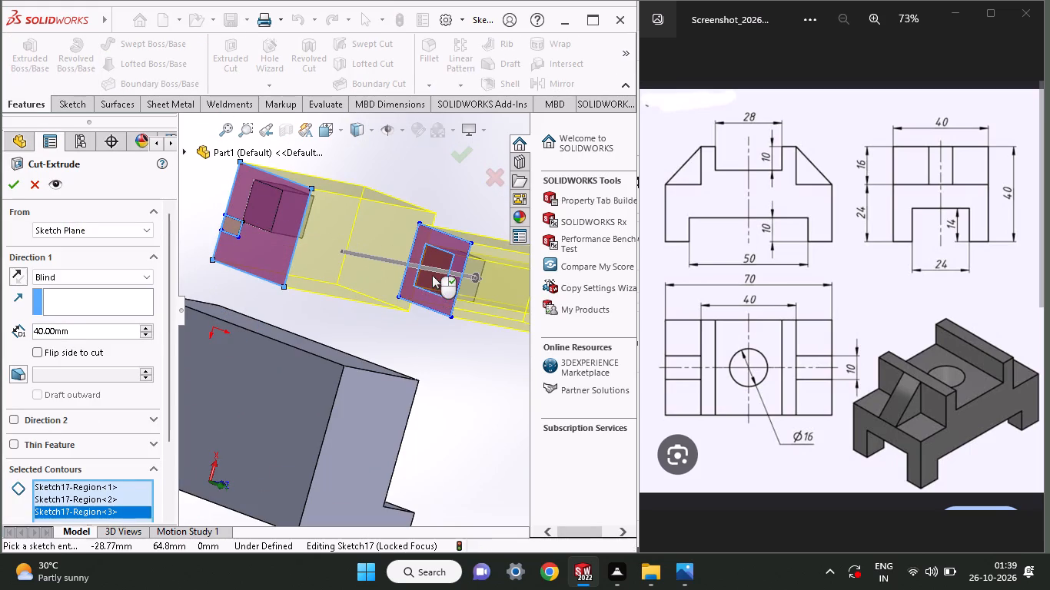
{"action": "left_click", "coordinate": [432, 275]}
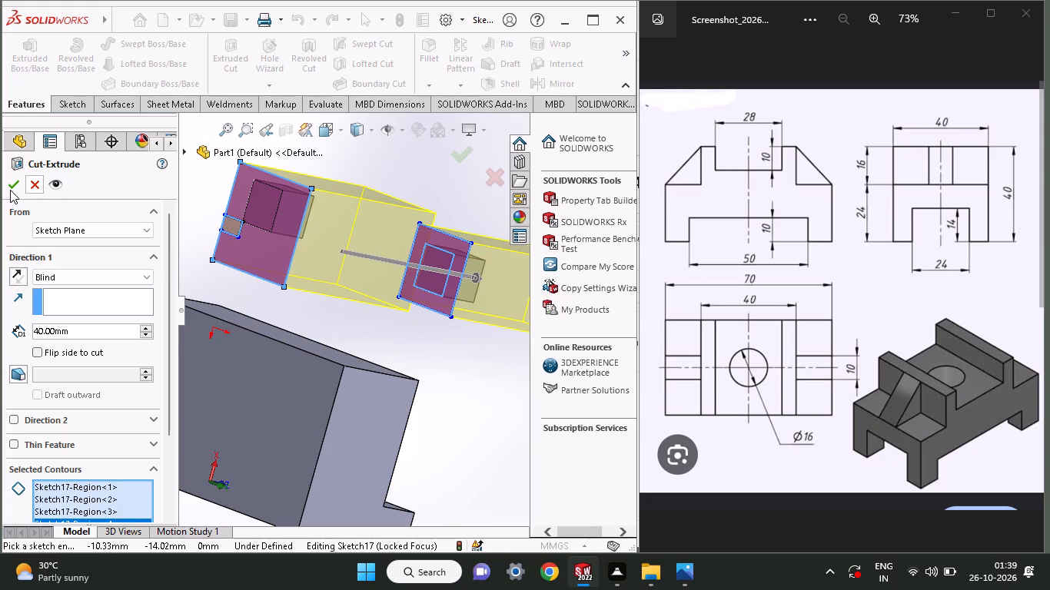
{"action": "left_click", "coordinate": [10, 190]}
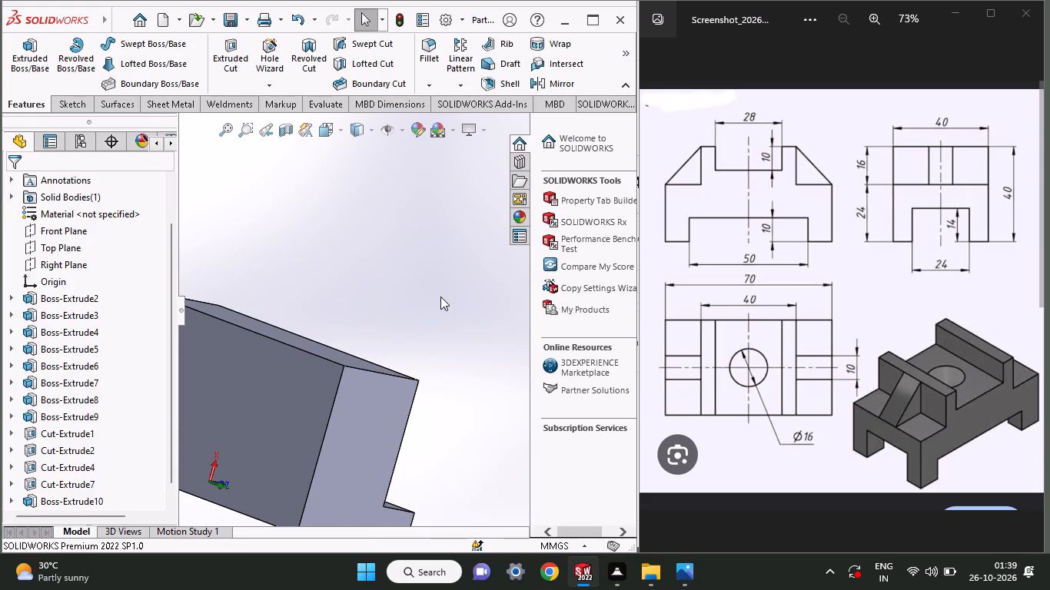
Sketch a corner rectangle about 9.4 mm by 10 mm on the body's underside, from an empty corner opposite the existing feet.
{"action": "middle_click_drag", "start_coordinate": [437, 297], "coordinate": [337, 446]}
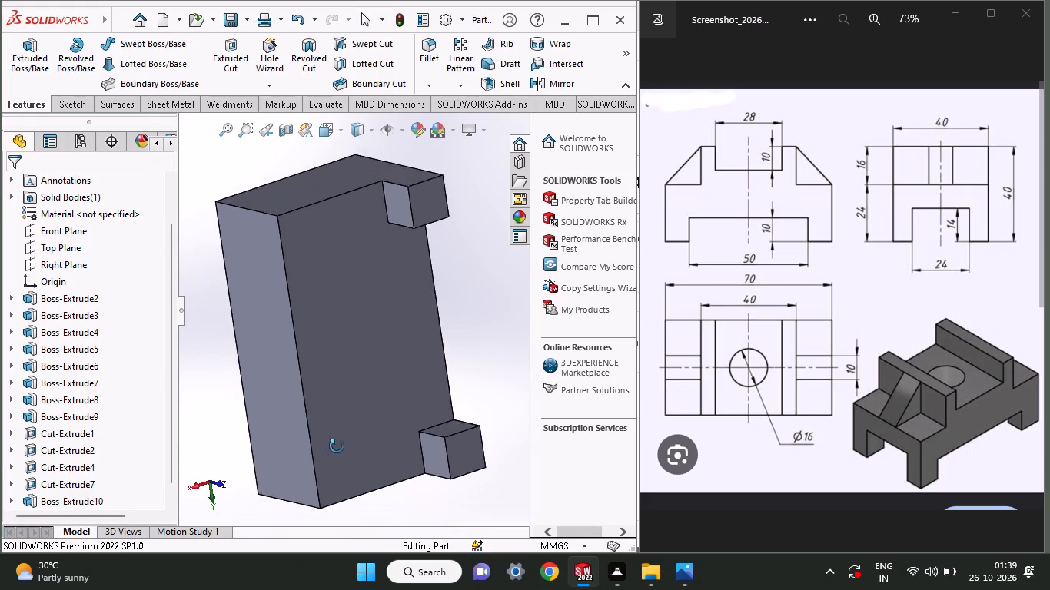
{"action": "middle_click_drag", "start_coordinate": [337, 446], "coordinate": [327, 557]}
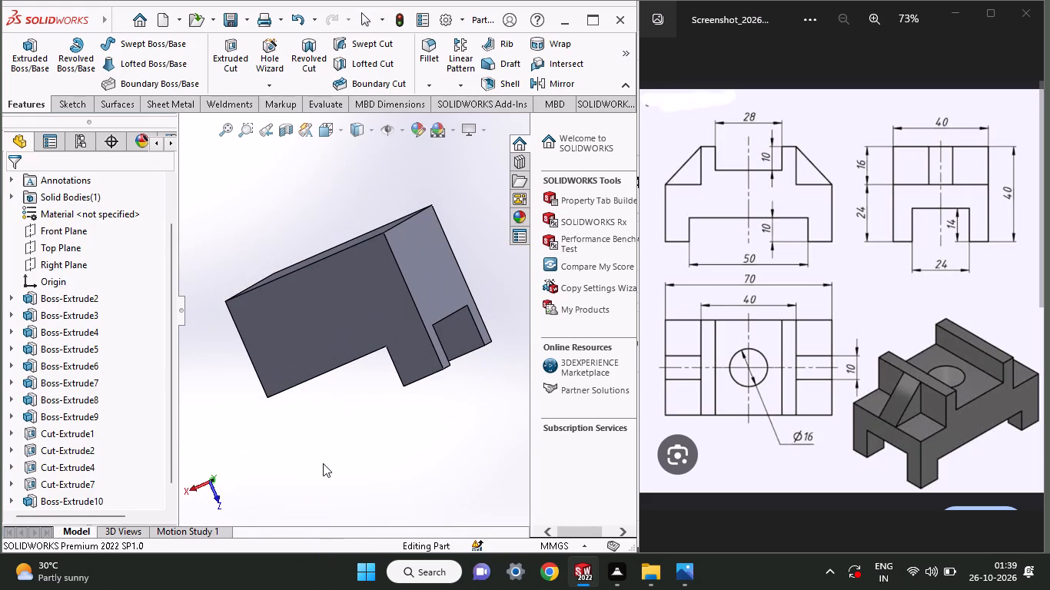
{"action": "middle_click_drag", "start_coordinate": [321, 447], "coordinate": [314, 306]}
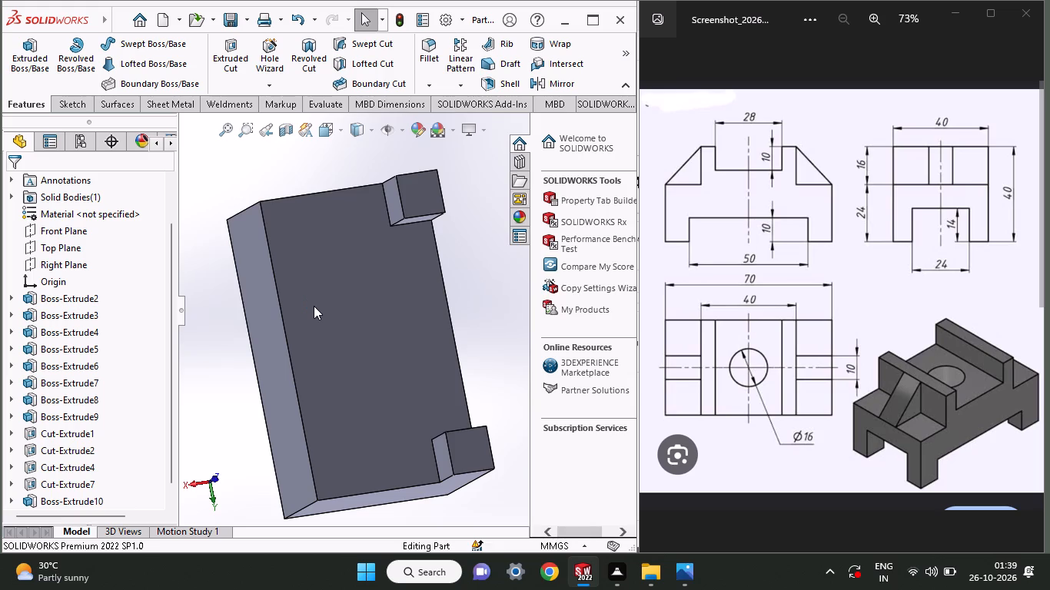
{"action": "left_click", "coordinate": [314, 306]}
{"action": "left_click", "coordinate": [385, 257]}
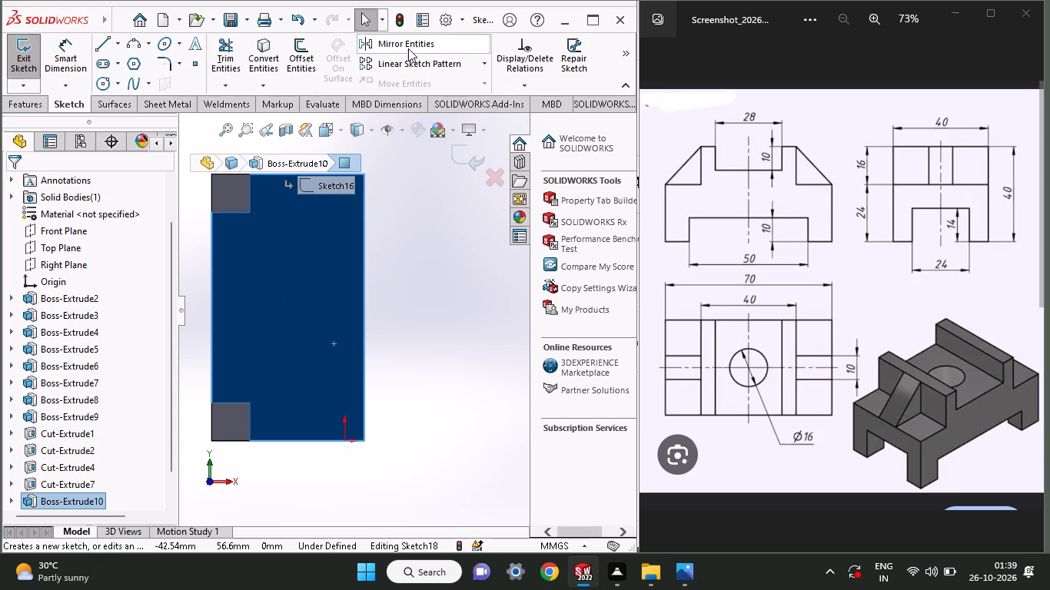
{"action": "left_click", "coordinate": [630, 48]}
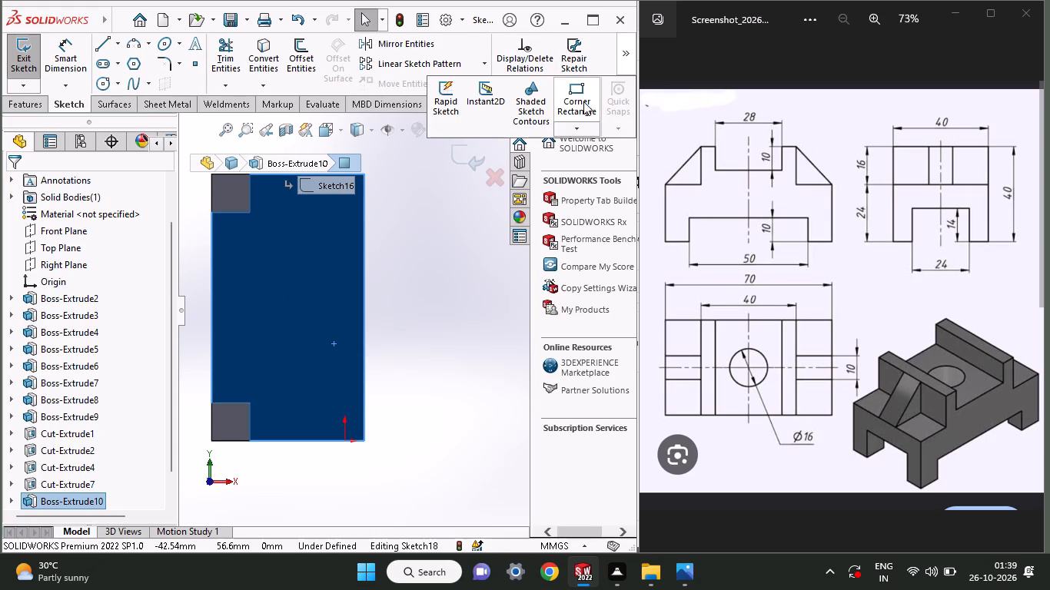
{"action": "left_click", "coordinate": [583, 101]}
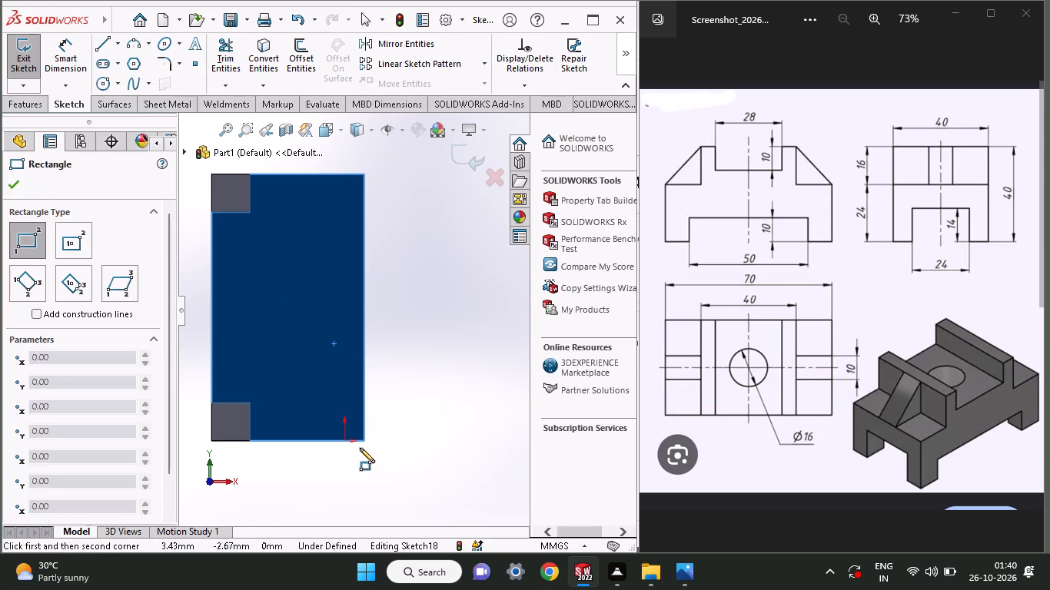
{"action": "left_click", "coordinate": [365, 441]}
{"action": "left_click", "coordinate": [328, 403]}
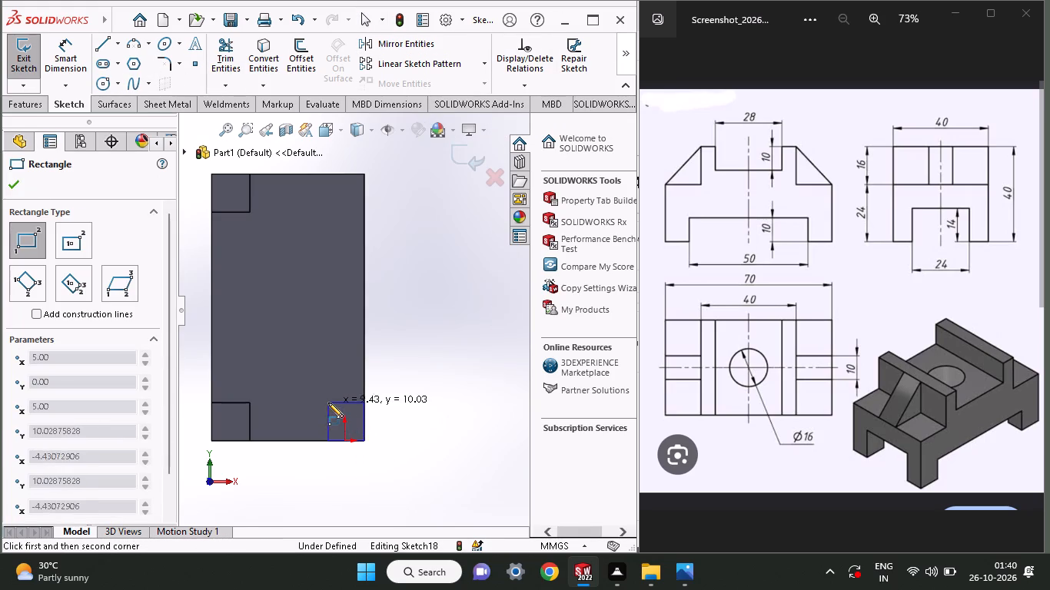
Dimension the rectangle's side along the body's short edge to 10 mm, and dimension its adjacent side at the drawn length.
{"action": "left_click", "coordinate": [53, 47]}
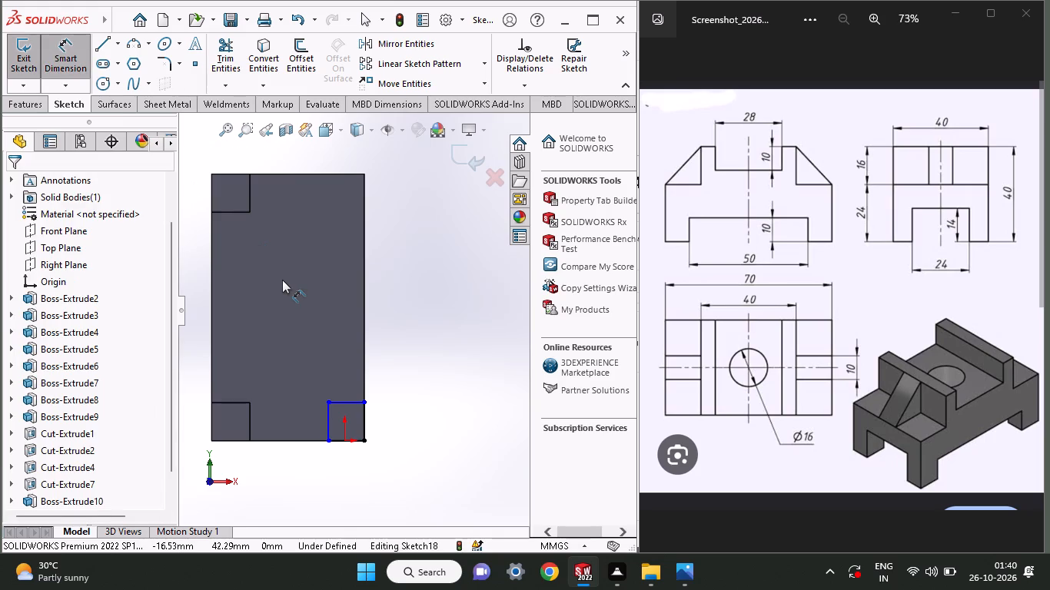
{"action": "left_click", "coordinate": [344, 403]}
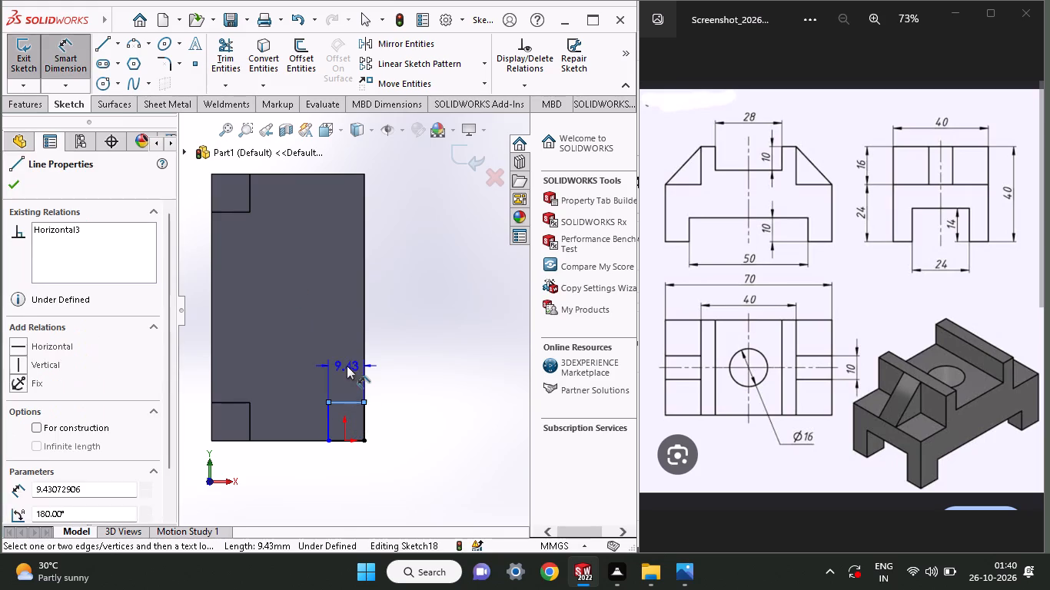
{"action": "left_click", "coordinate": [347, 366]}
{"action": "key", "text": "1"}
{"action": "key", "text": "0"}
{"action": "key", "text": "Return"}
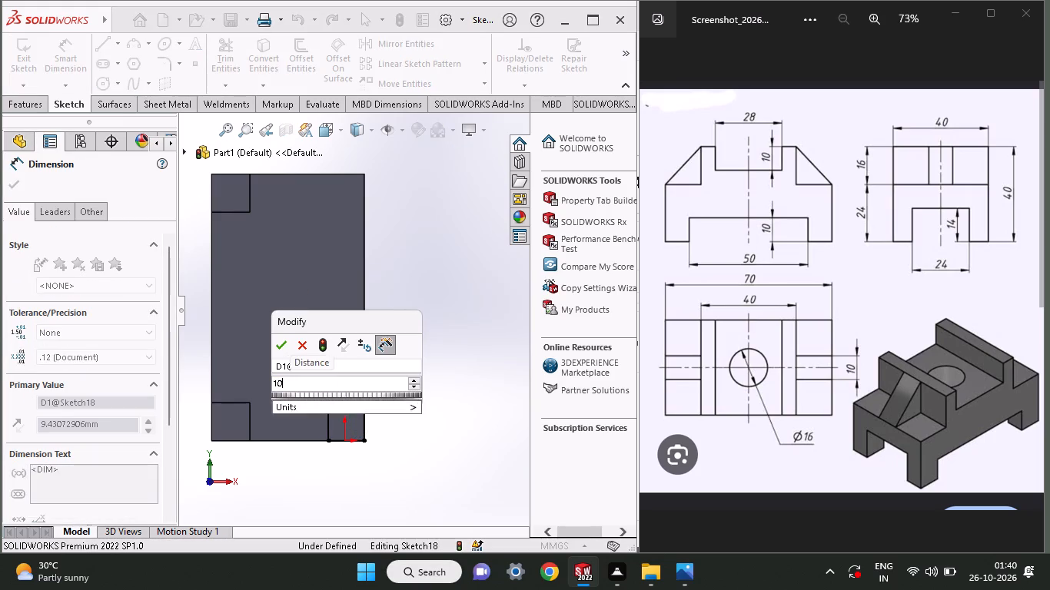
{"action": "left_click", "coordinate": [330, 419]}
{"action": "left_click", "coordinate": [317, 419]}
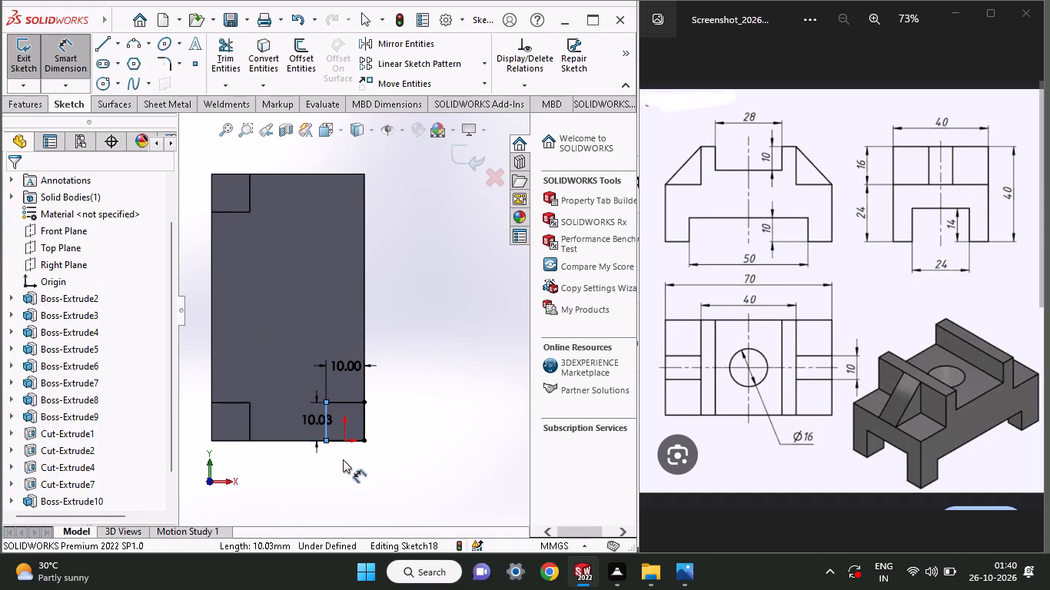
{"action": "left_click", "coordinate": [253, 400]}
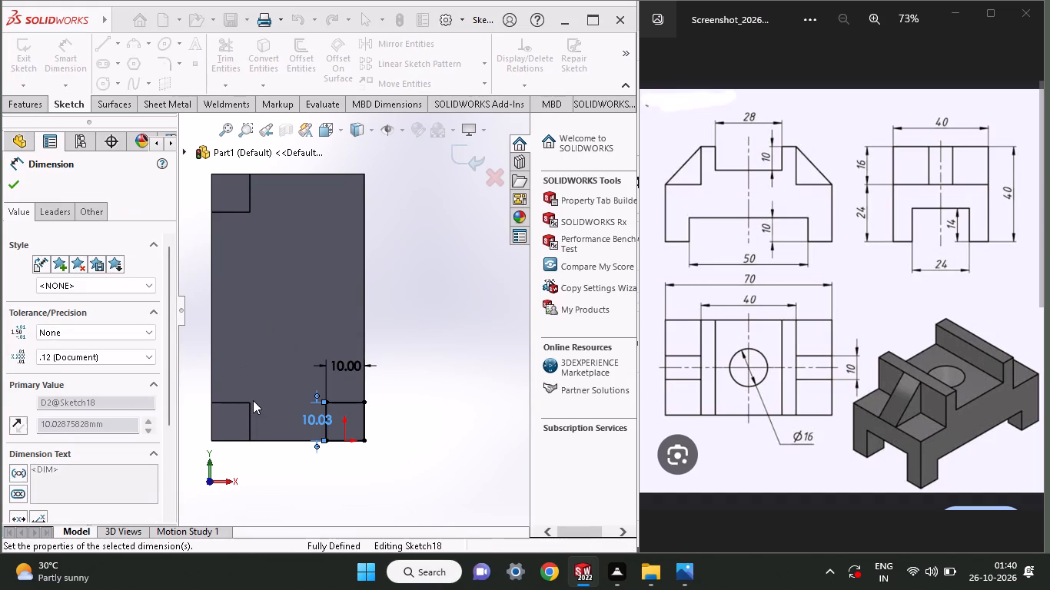
Boss-extrude the rectangle blind 10 mm from the underside with Merge result on to form the third foot.
{"action": "left_click", "coordinate": [39, 100]}
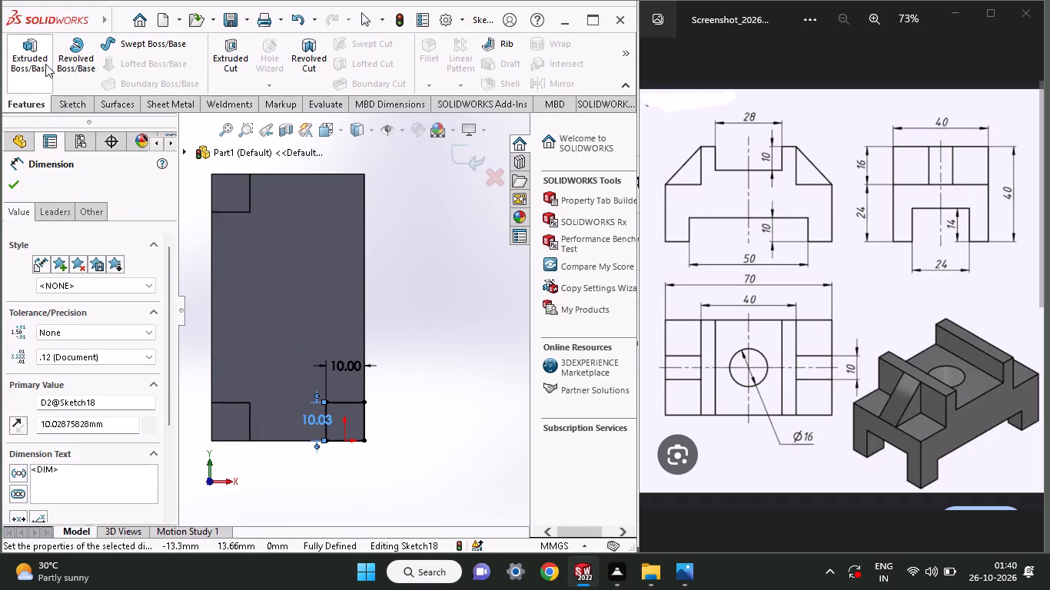
{"action": "left_click", "coordinate": [45, 64]}
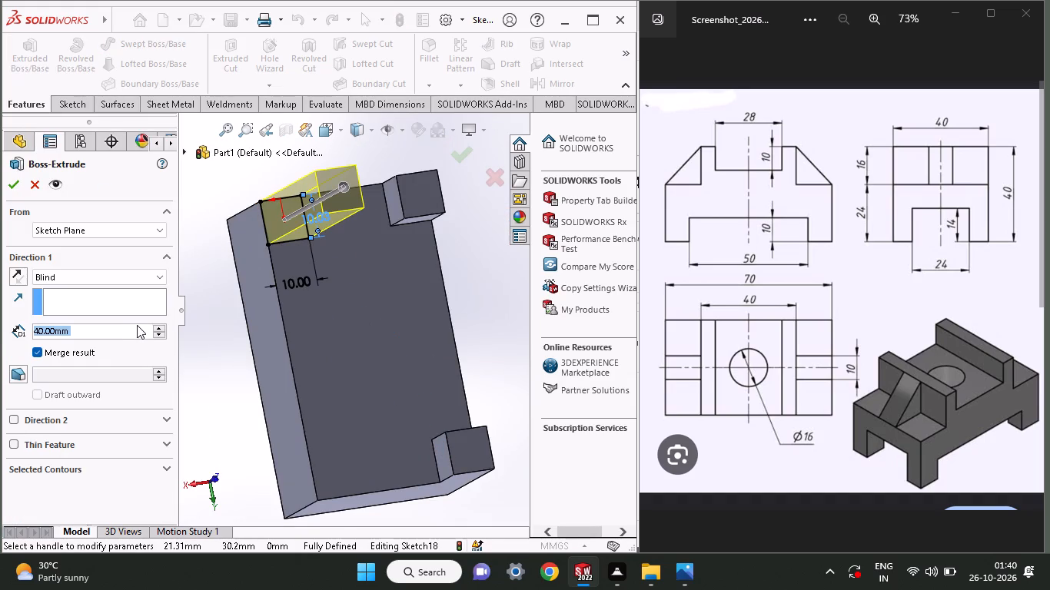
{"action": "type", "text": "10"}
{"action": "key", "text": "Return"}
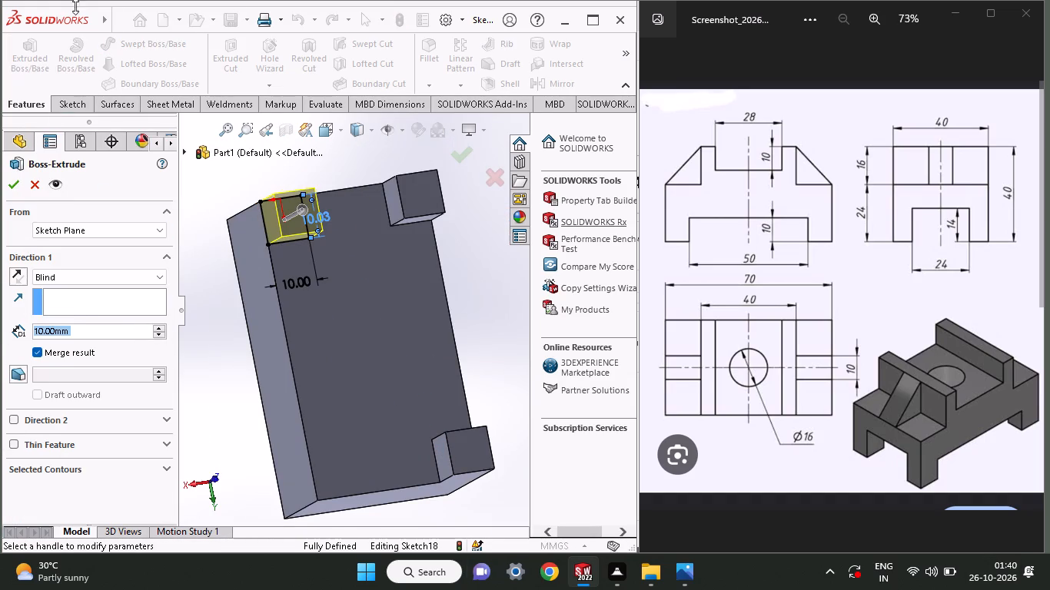
{"action": "left_click", "coordinate": [13, 182]}
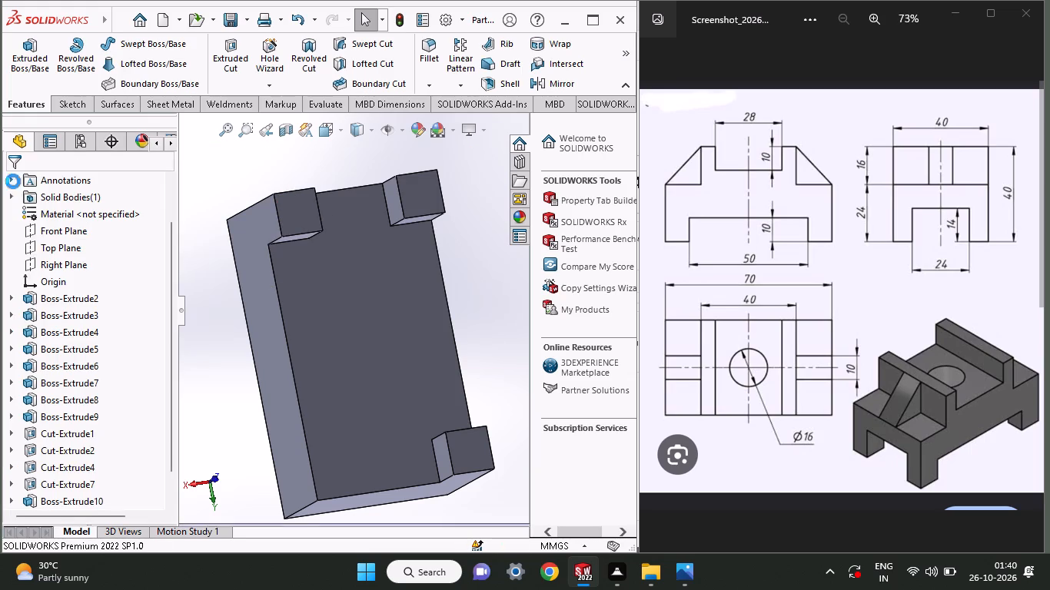
Sketch a corner rectangle about 9.1 mm along the long edge on the body's underside, from the remaining corner without a foot.
{"action": "middle_click_drag", "start_coordinate": [380, 326], "coordinate": [417, 314]}
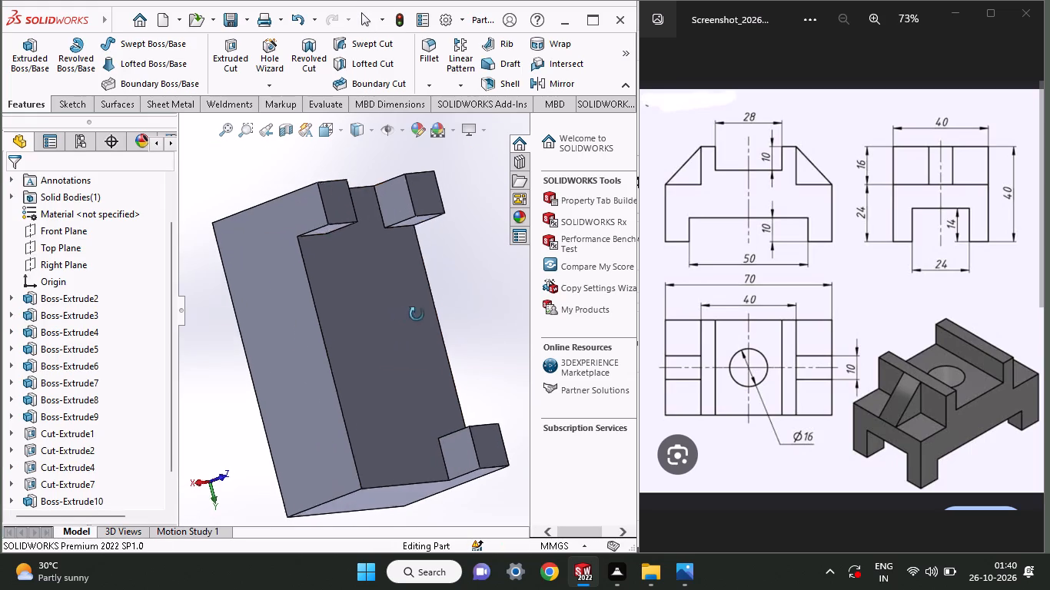
{"action": "middle_click_drag", "start_coordinate": [417, 314], "coordinate": [485, 440]}
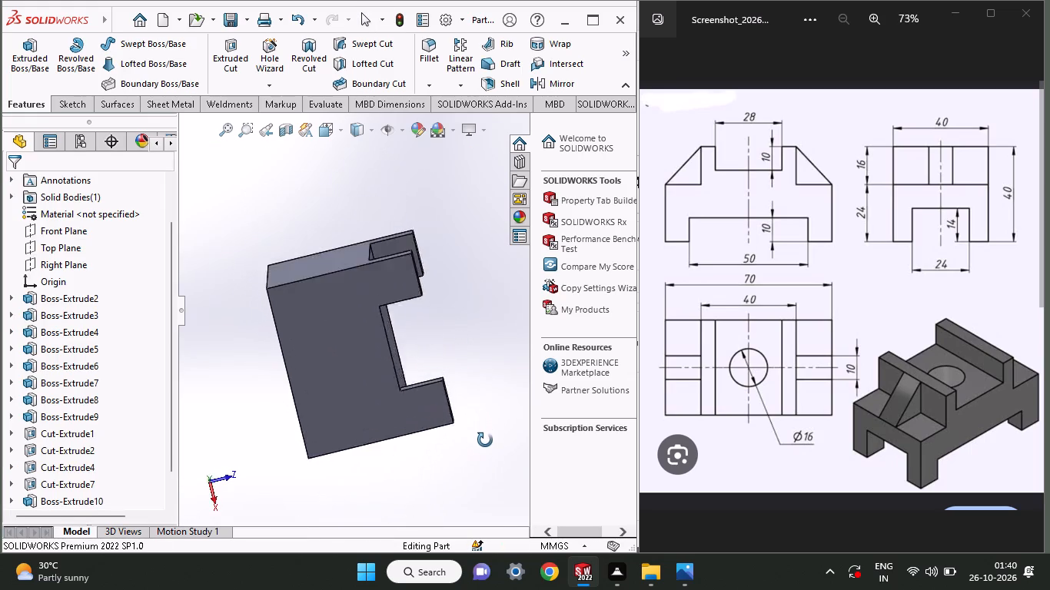
{"action": "middle_click_drag", "start_coordinate": [485, 440], "coordinate": [436, 482]}
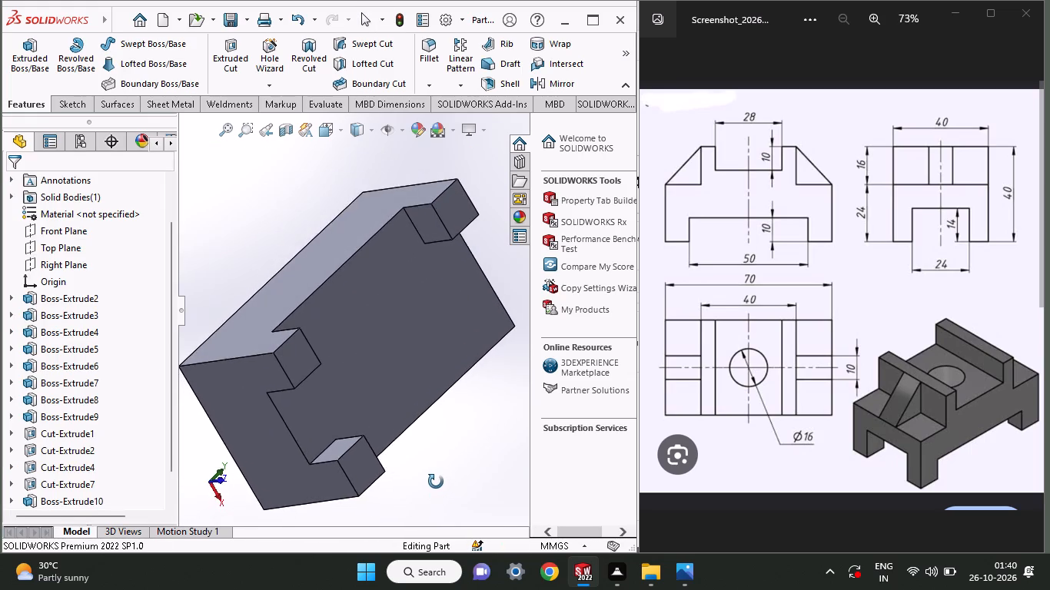
{"action": "middle_click_drag", "start_coordinate": [436, 482], "coordinate": [391, 515]}
{"action": "left_click", "coordinate": [468, 340]}
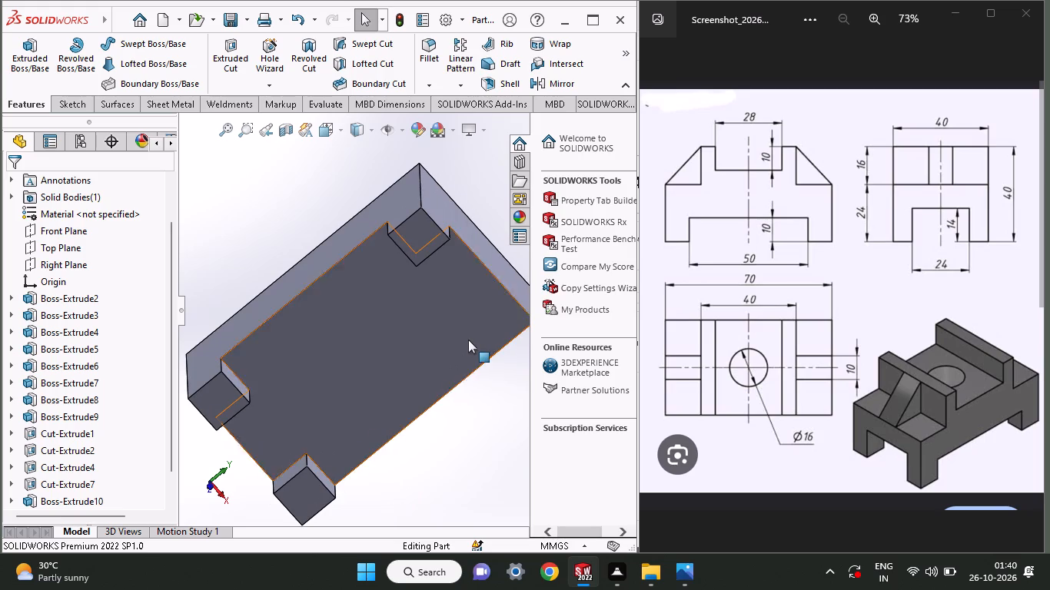
{"action": "left_click", "coordinate": [543, 295]}
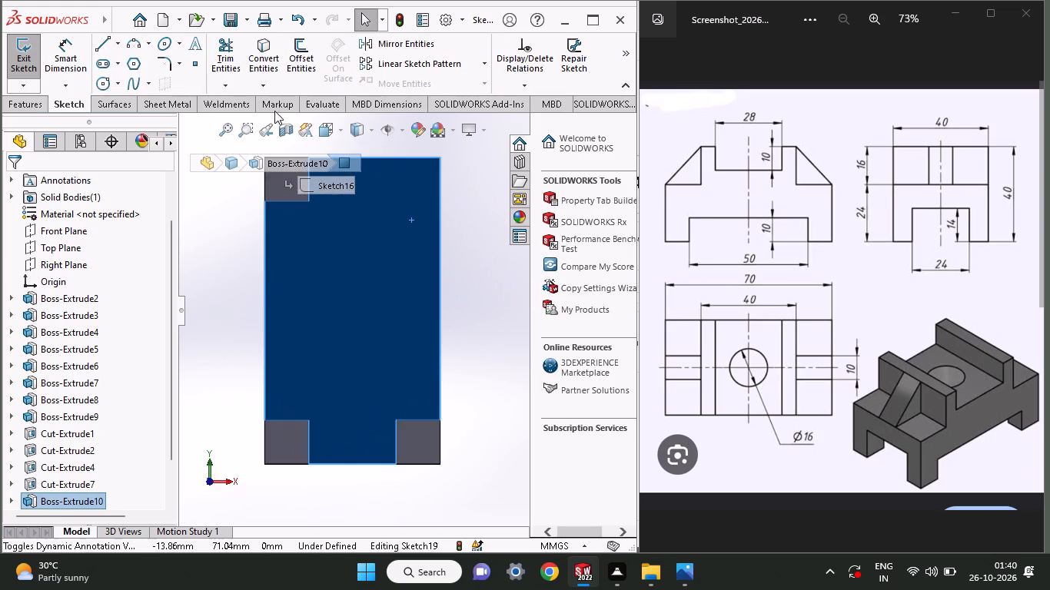
{"action": "left_click", "coordinate": [632, 60]}
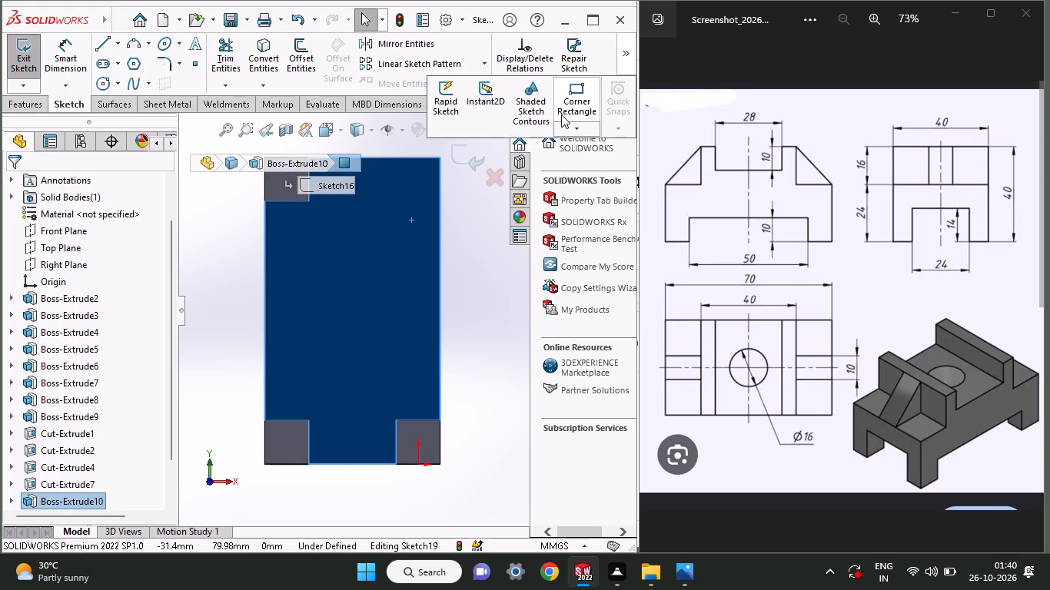
{"action": "left_click", "coordinate": [585, 100]}
{"action": "left_click", "coordinate": [440, 157]}
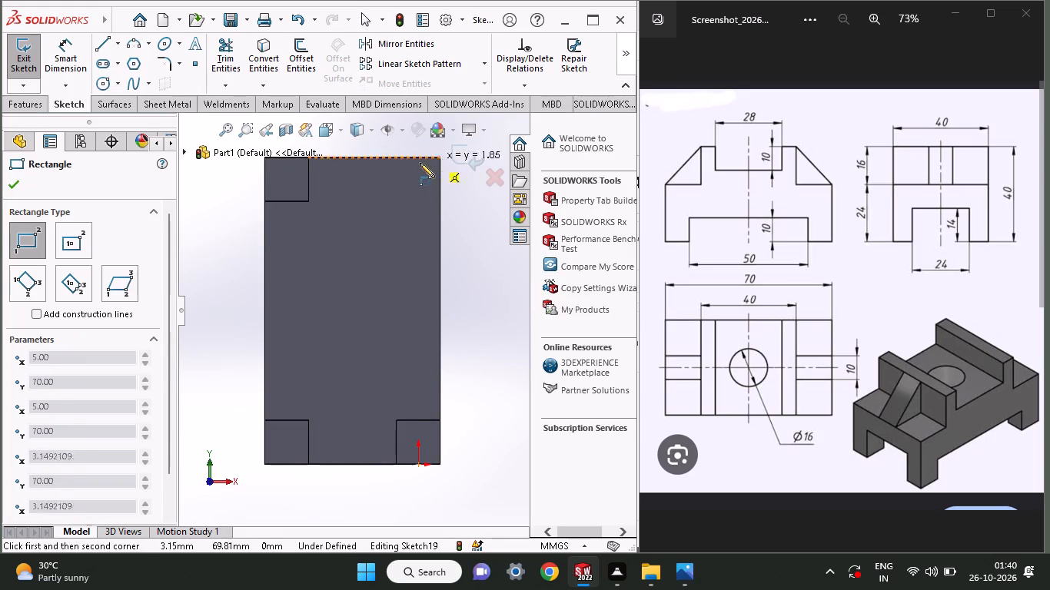
{"action": "left_click", "coordinate": [400, 197]}
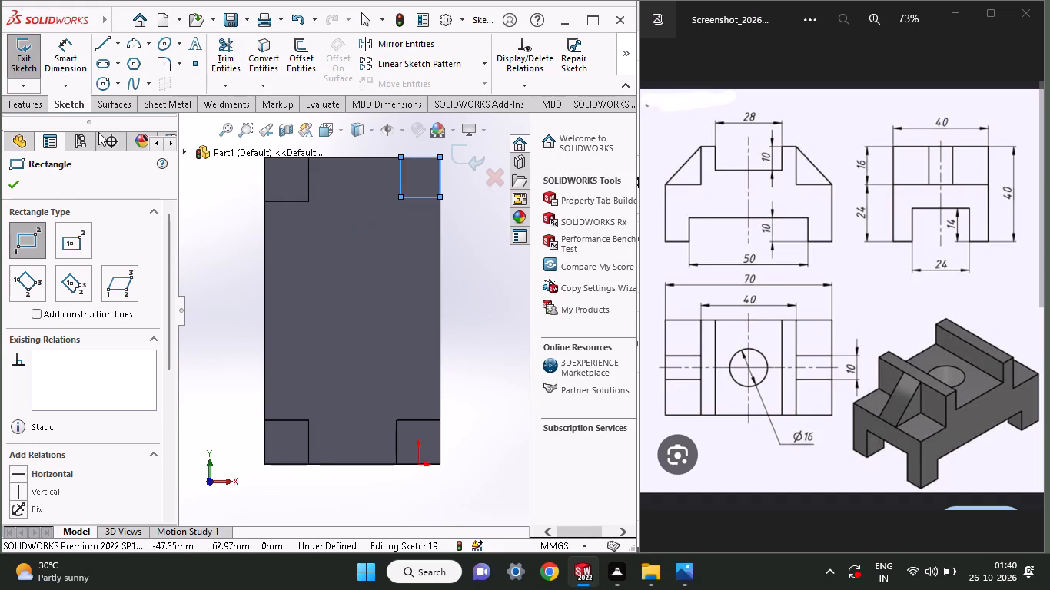
Dimension the rectangle's side along the body's long edge to 10 mm.
{"action": "left_click", "coordinate": [55, 45]}
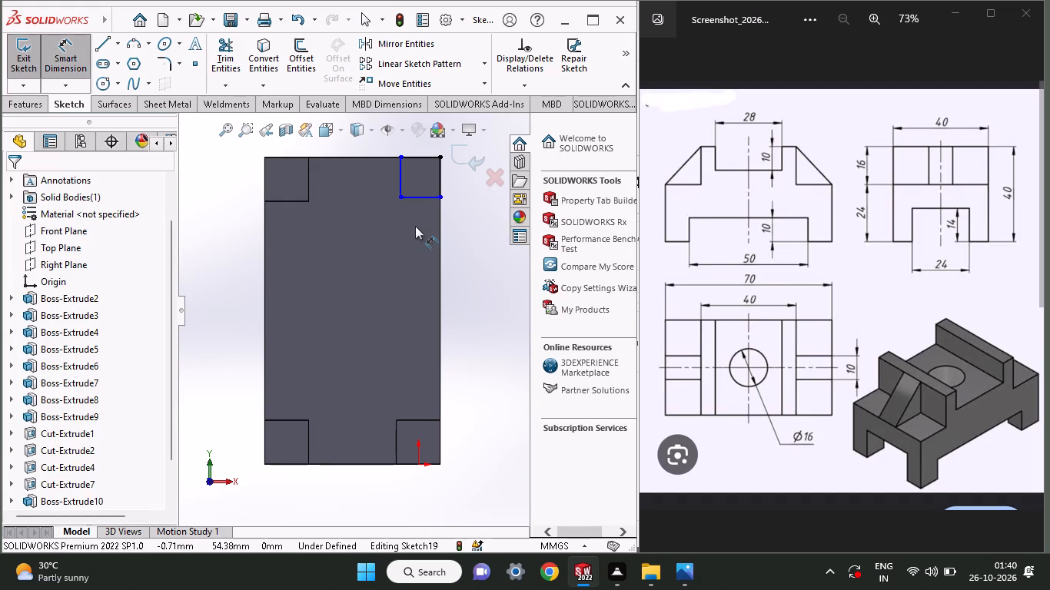
{"action": "left_click", "coordinate": [402, 172]}
{"action": "left_click", "coordinate": [385, 177]}
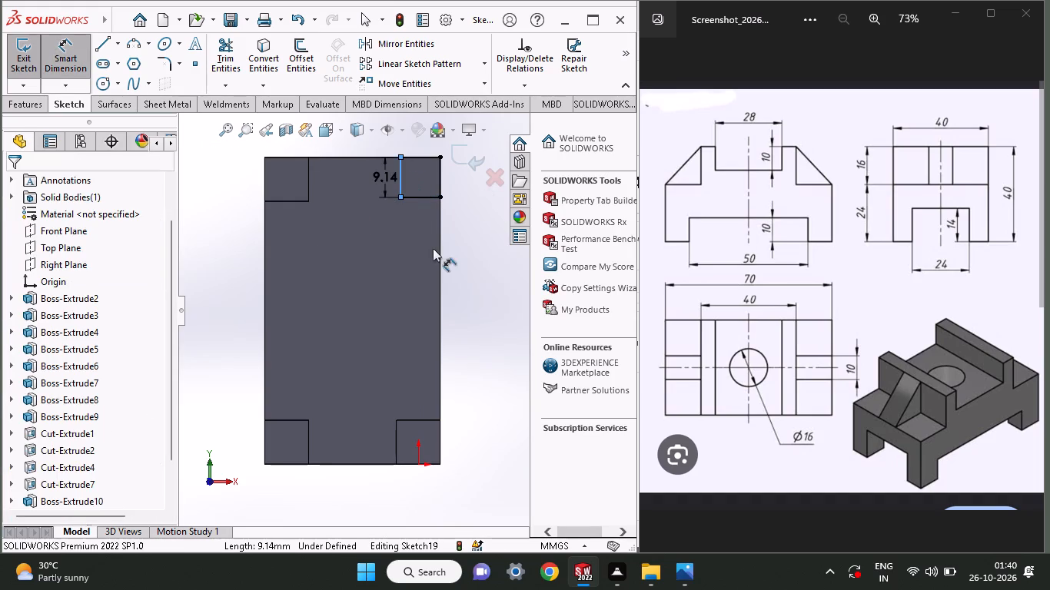
{"action": "key", "text": "0"}
{"action": "key", "text": "1"}
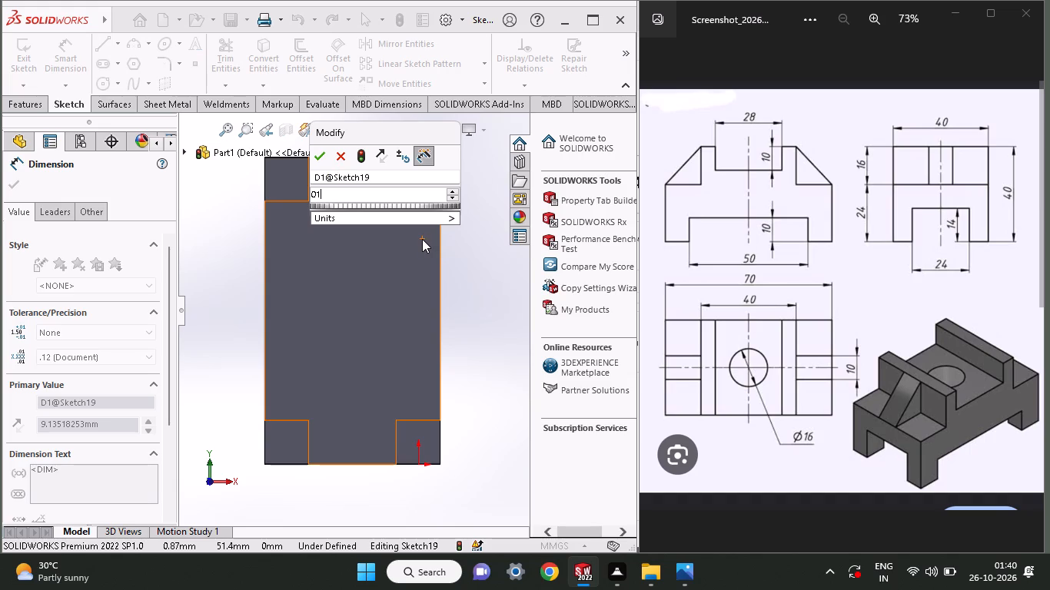
{"action": "key", "text": "BackSpace"}
{"action": "key", "text": "BackSpace"}
{"action": "type", "text": "10"}
{"action": "key", "text": "Return"}
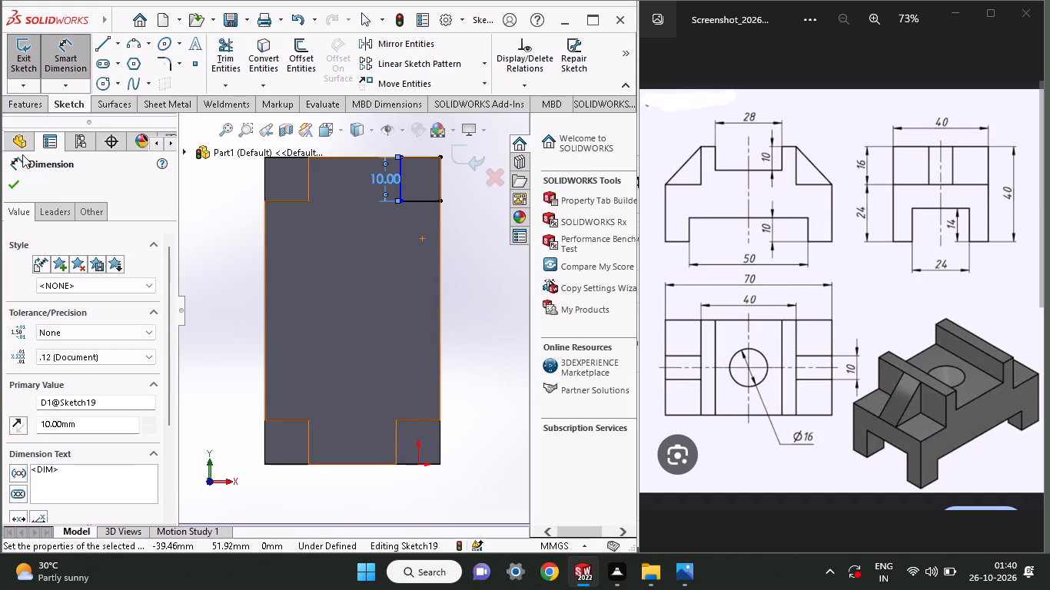
{"action": "left_click", "coordinate": [16, 190]}
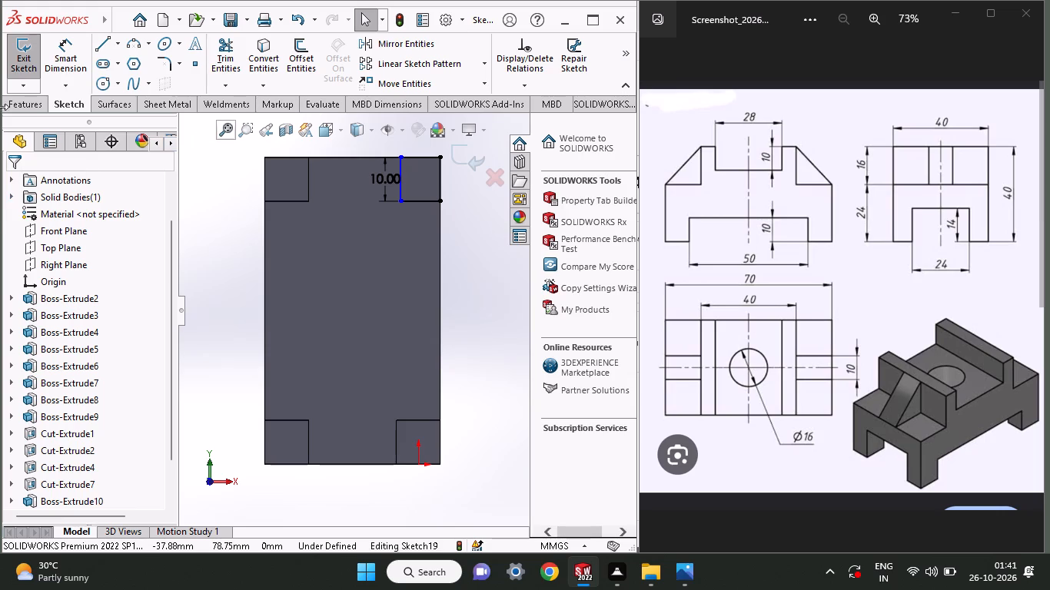
Boss-extrude the rectangle blind 10 mm from the underside with Merge result on to form the fourth foot.
{"action": "left_click", "coordinate": [38, 99]}
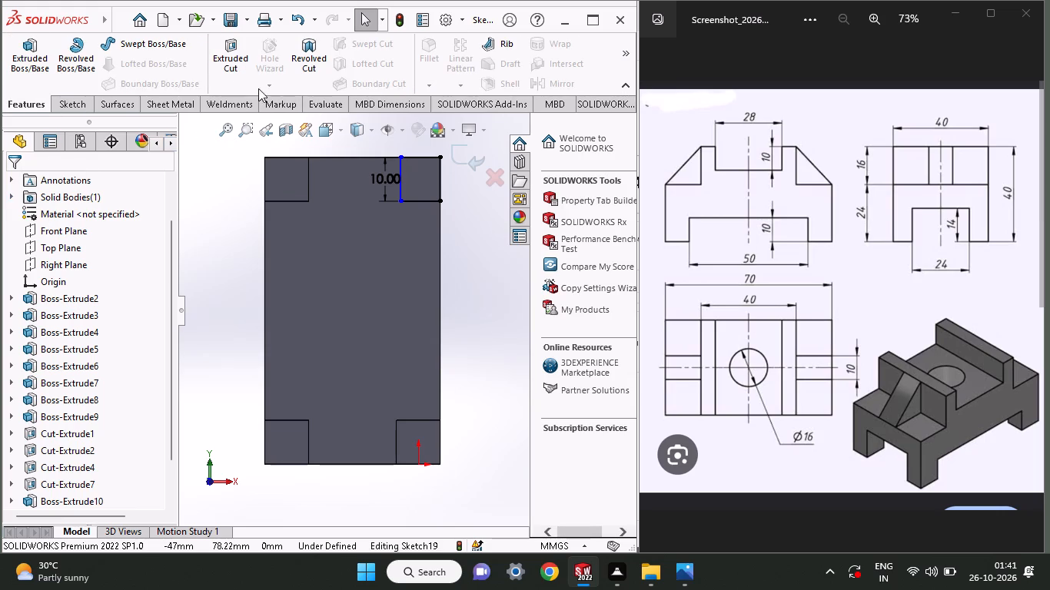
{"action": "left_click", "coordinate": [49, 68]}
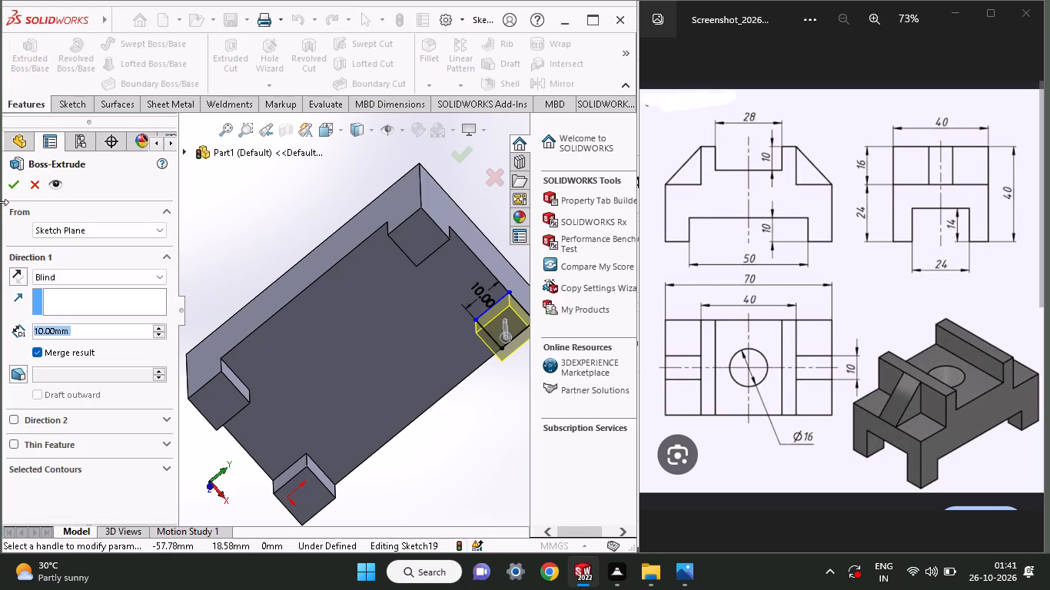
{"action": "left_click", "coordinate": [8, 193]}
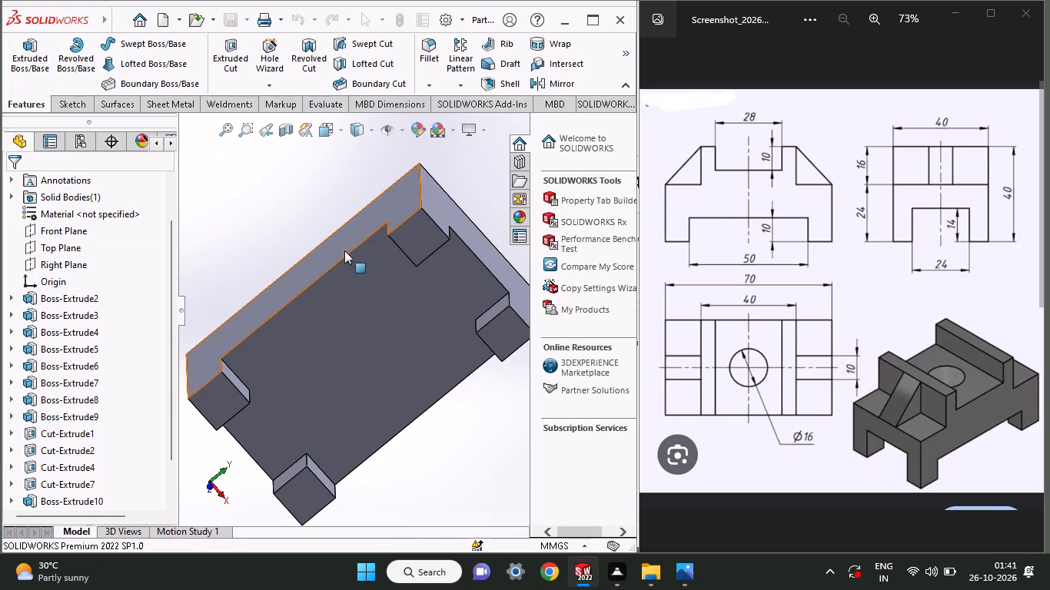
Sketch a corner rectangle about 7.8 mm deep by 25.4 mm long on the body's long side face, starting on the edge opposite the feet.
{"action": "middle_click_drag", "start_coordinate": [341, 187], "coordinate": [493, 241]}
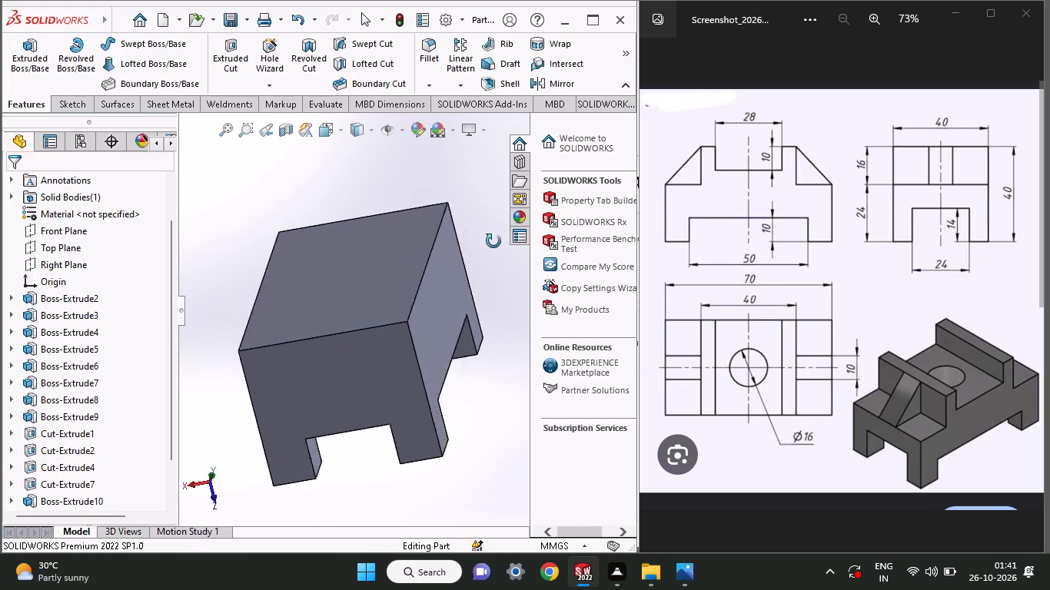
{"action": "middle_click_drag", "start_coordinate": [493, 241], "coordinate": [454, 275]}
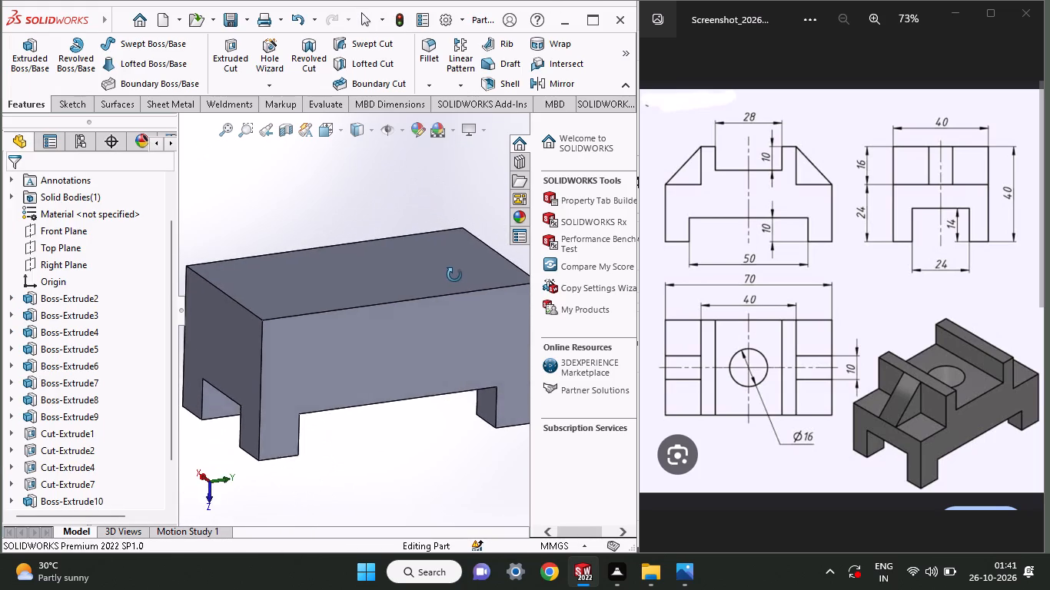
{"action": "middle_click_drag", "start_coordinate": [454, 275], "coordinate": [429, 300]}
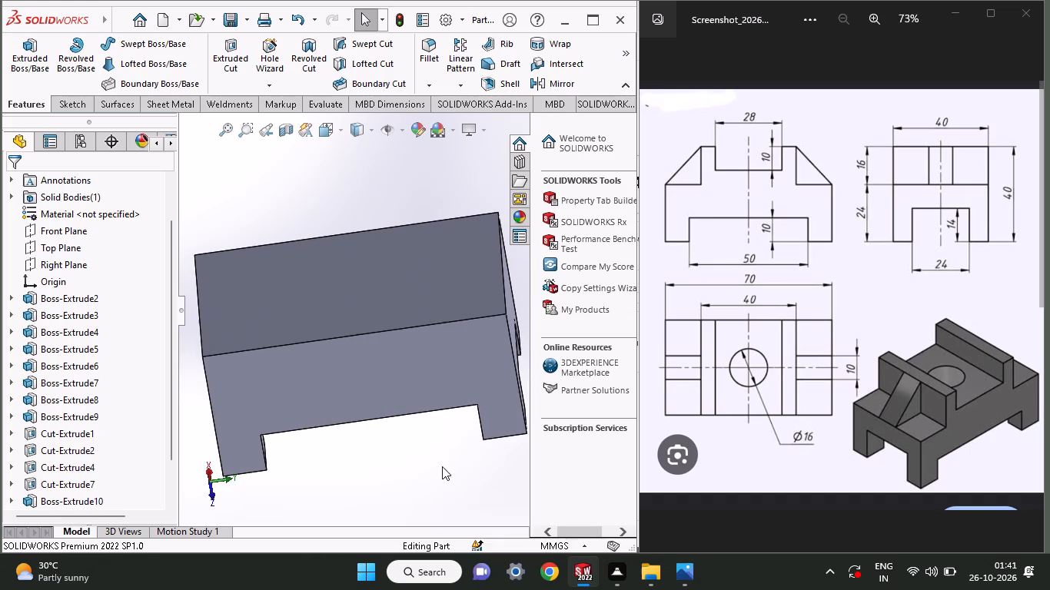
{"action": "left_click", "coordinate": [374, 365]}
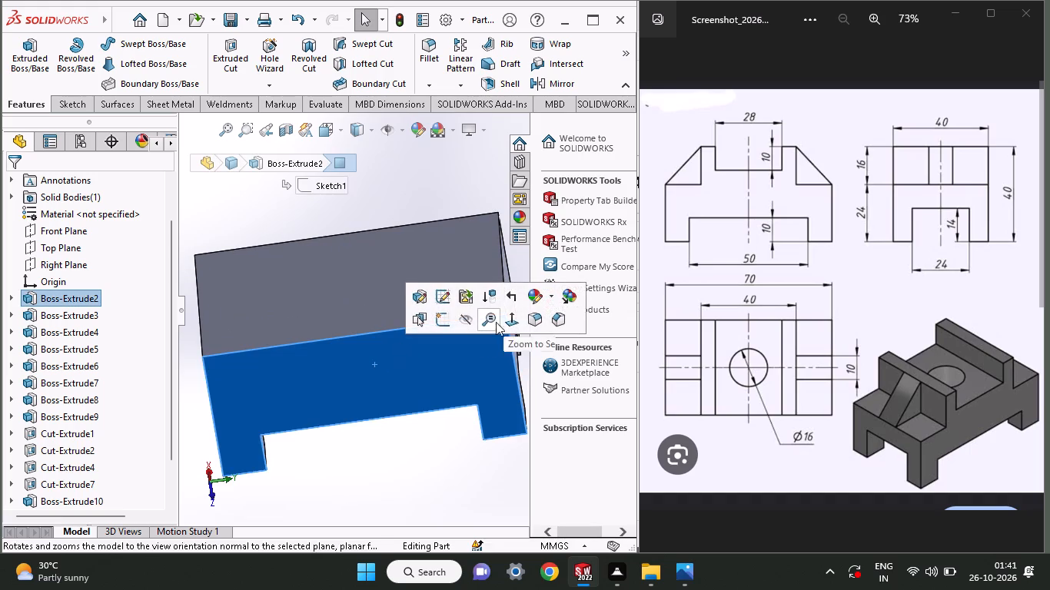
{"action": "left_click", "coordinate": [445, 322]}
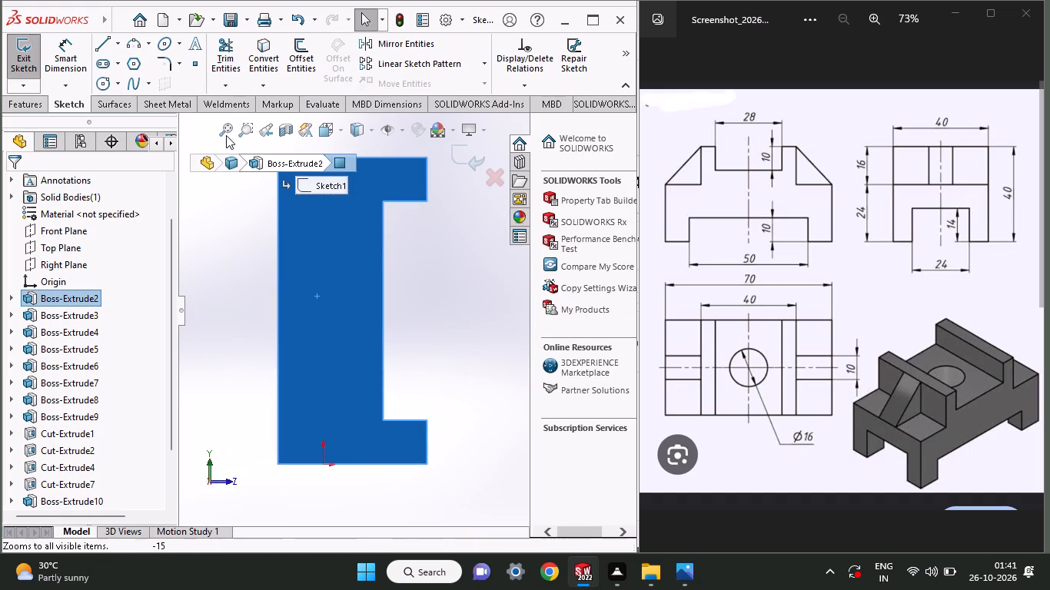
{"action": "left_click", "coordinate": [623, 56]}
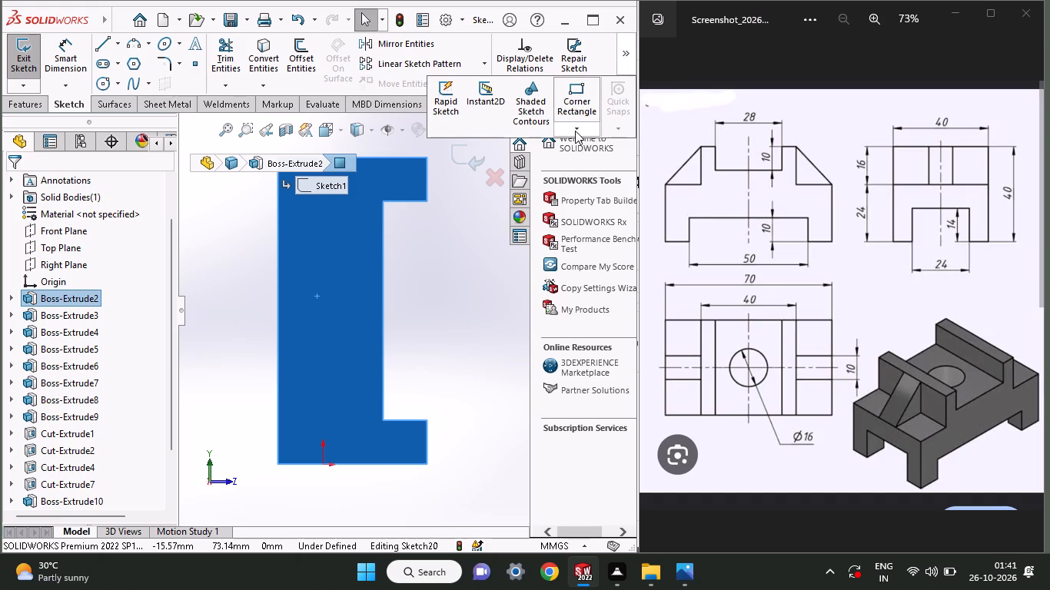
{"action": "left_click", "coordinate": [577, 129]}
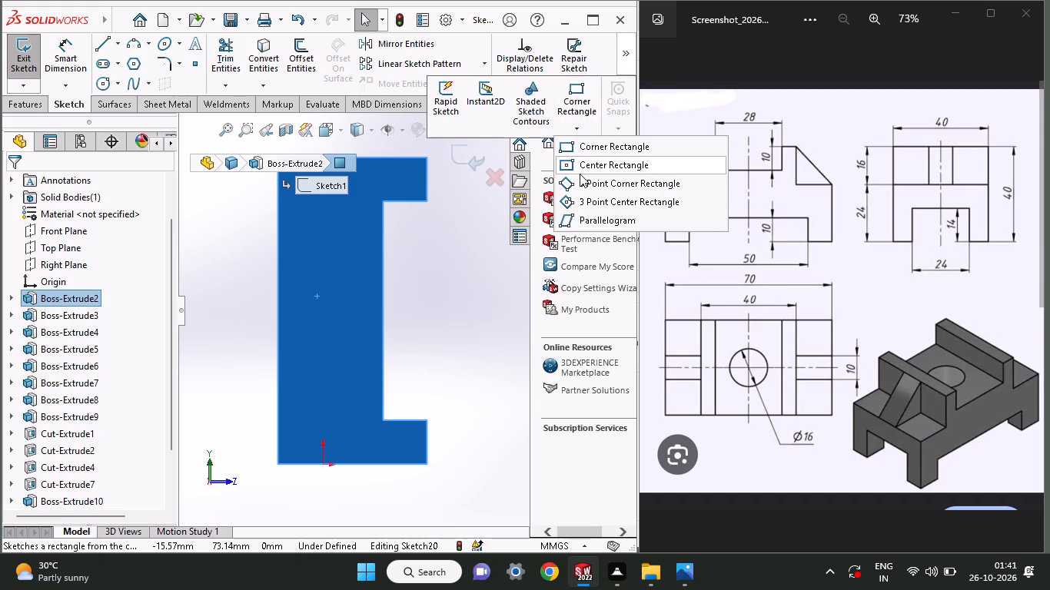
{"action": "left_click", "coordinate": [580, 147]}
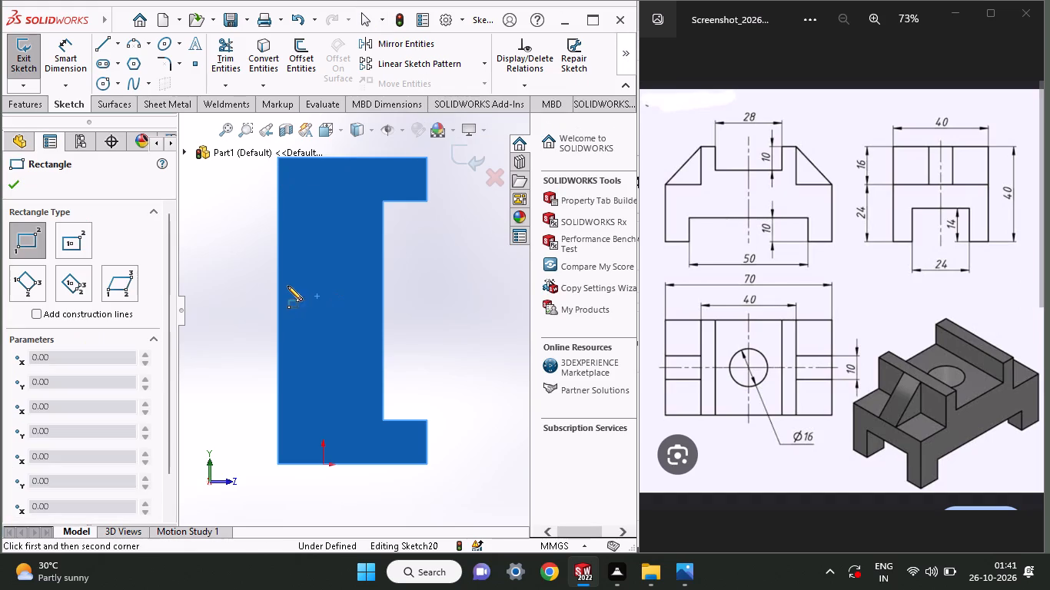
{"action": "left_click", "coordinate": [278, 357]}
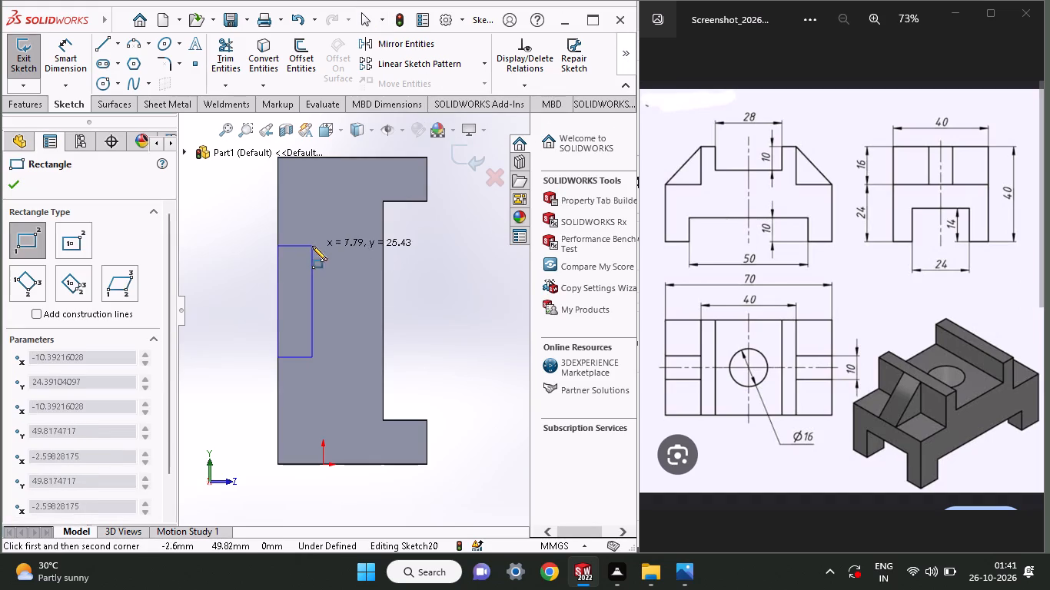
{"action": "left_click", "coordinate": [312, 246]}
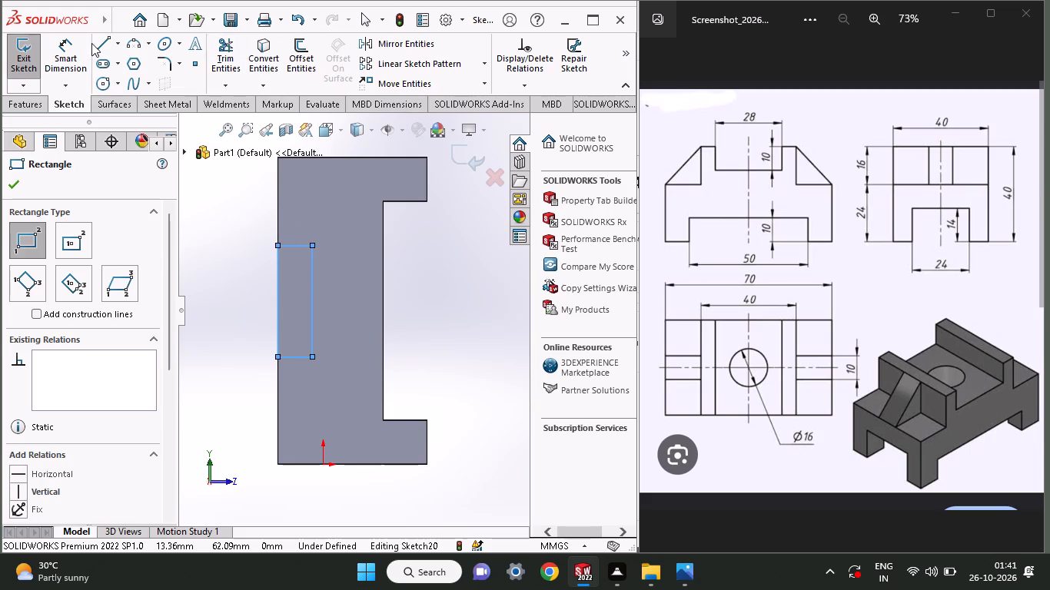
Dimension the distance from the midpoint of the rectangle's outer long side to its corner nearer the origin as 14 mm.
{"action": "left_click", "coordinate": [67, 46]}
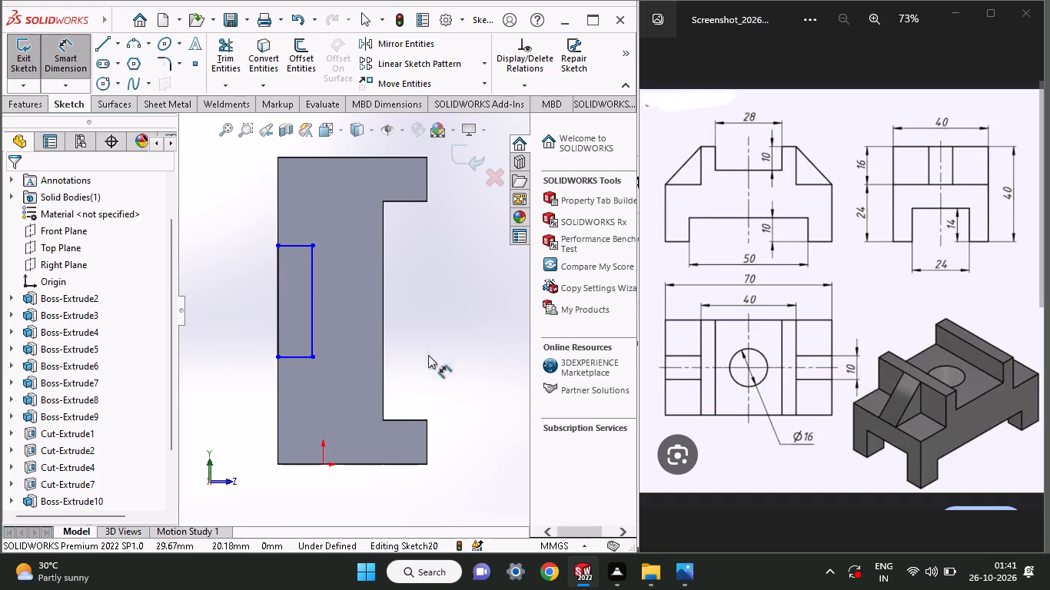
{"action": "left_click", "coordinate": [278, 302]}
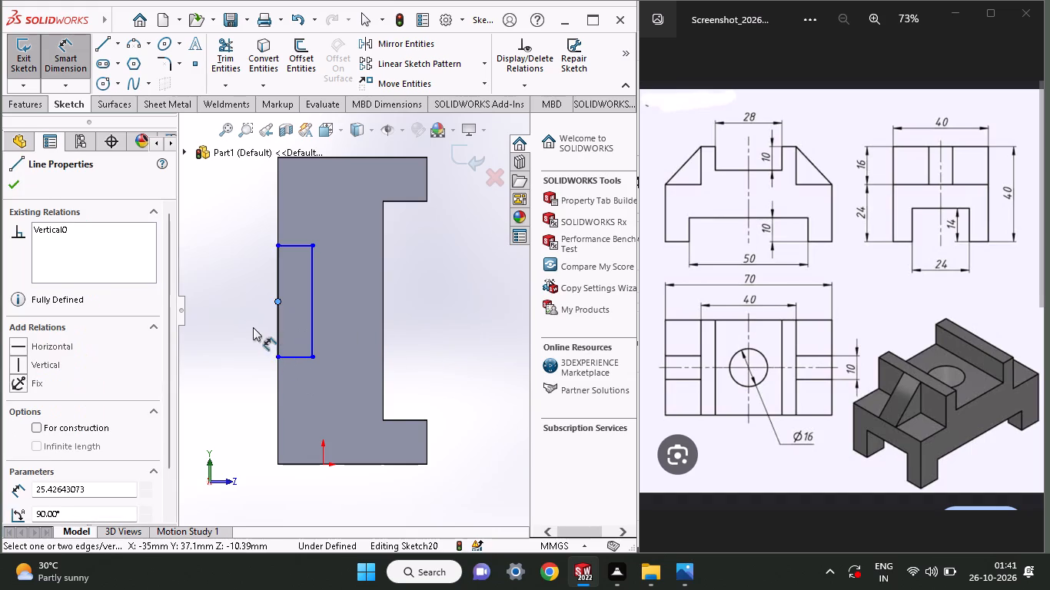
{"action": "left_click", "coordinate": [275, 356]}
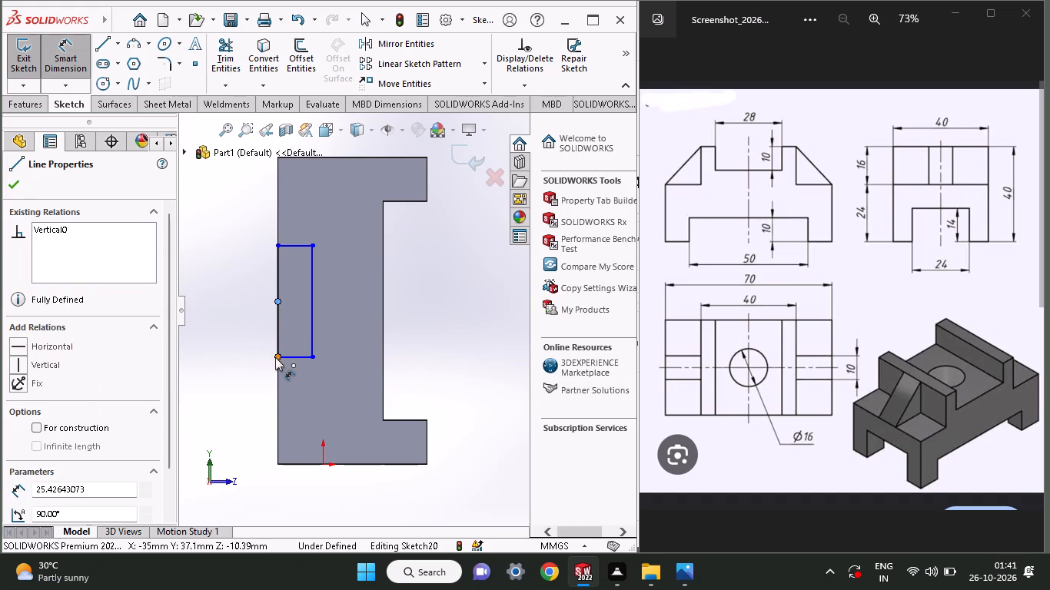
{"action": "left_click", "coordinate": [250, 336]}
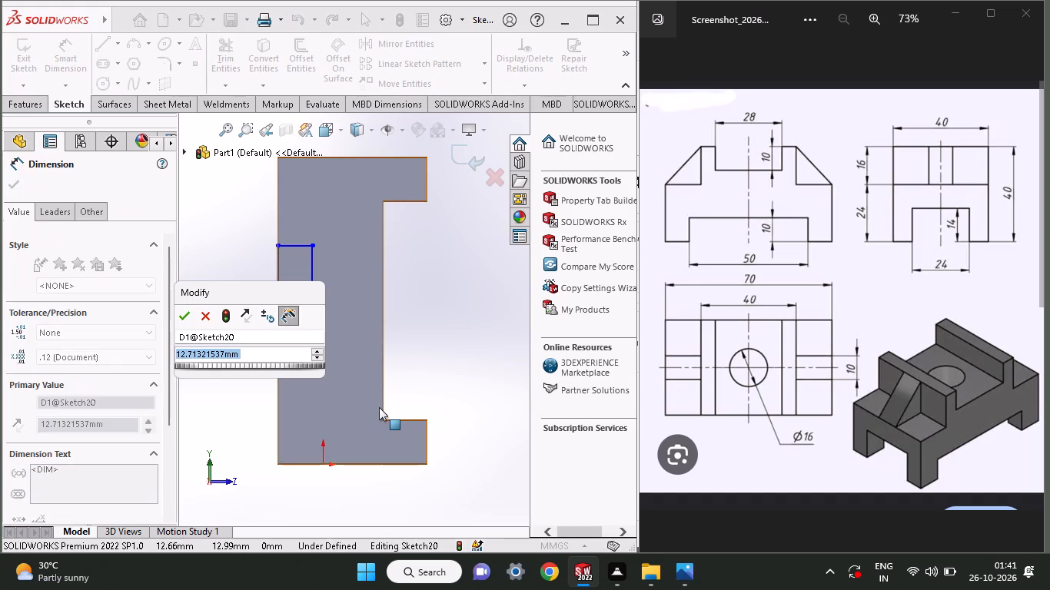
{"action": "type", "text": "14"}
{"action": "key", "text": "Return"}
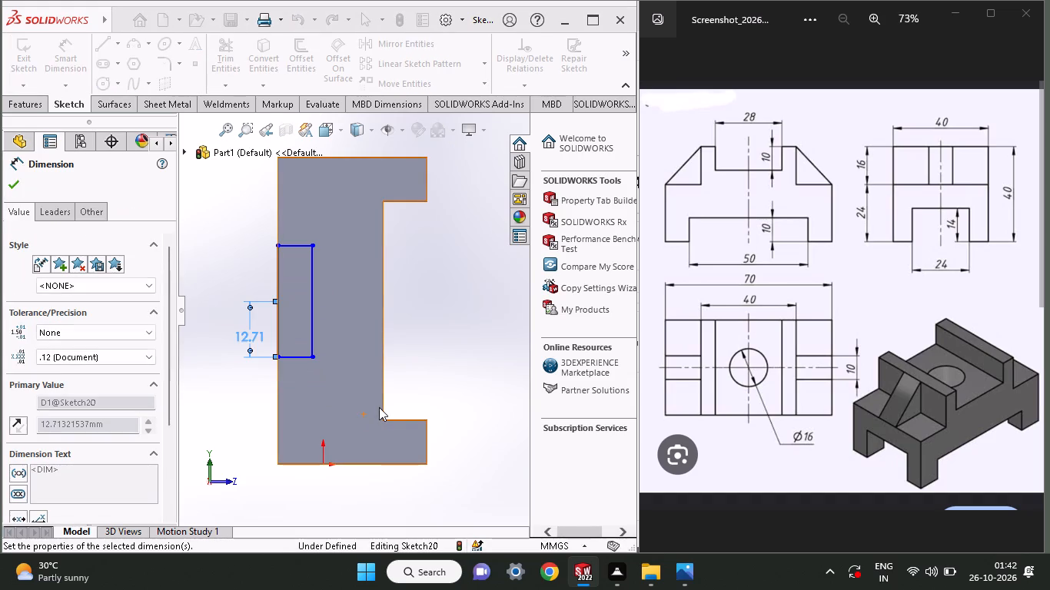
Dimension the rectangle's inner long side and make that dimension driven.
{"action": "left_click", "coordinate": [314, 280]}
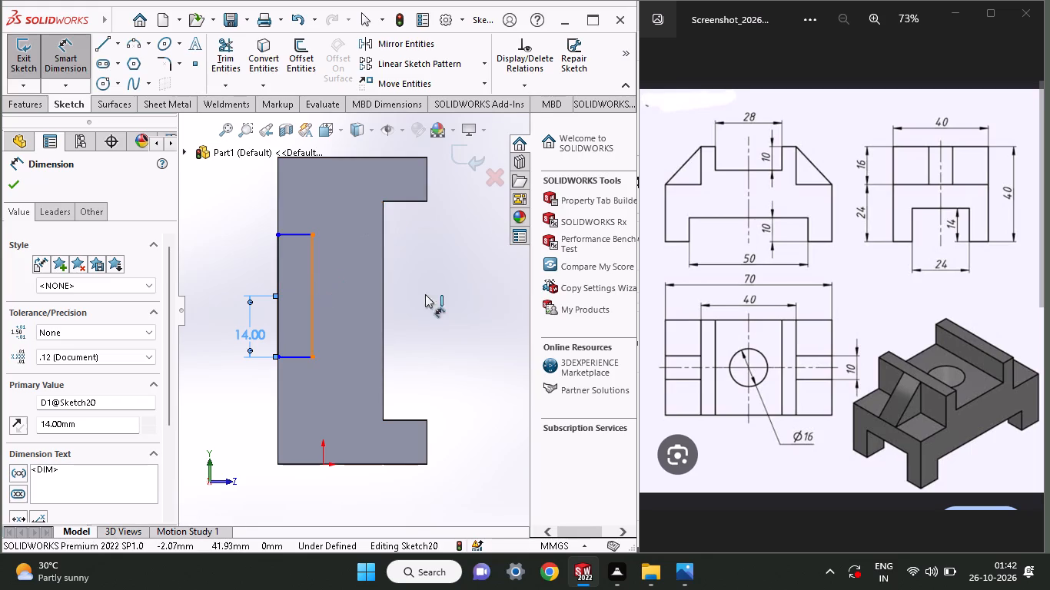
{"action": "left_click_drag", "start_coordinate": [467, 297], "coordinate": [467, 303]}
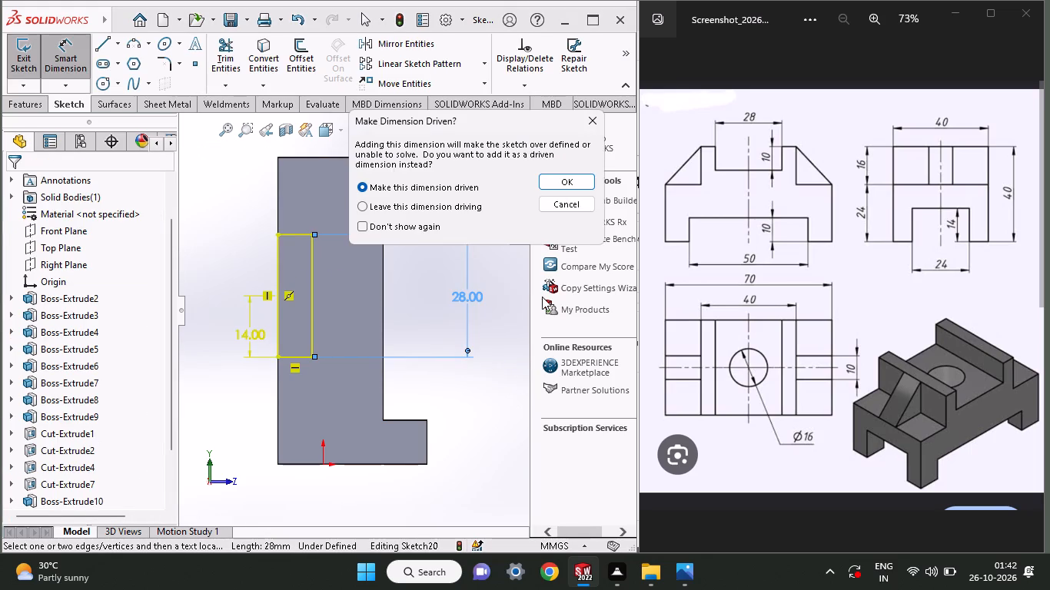
{"action": "left_click", "coordinate": [548, 190]}
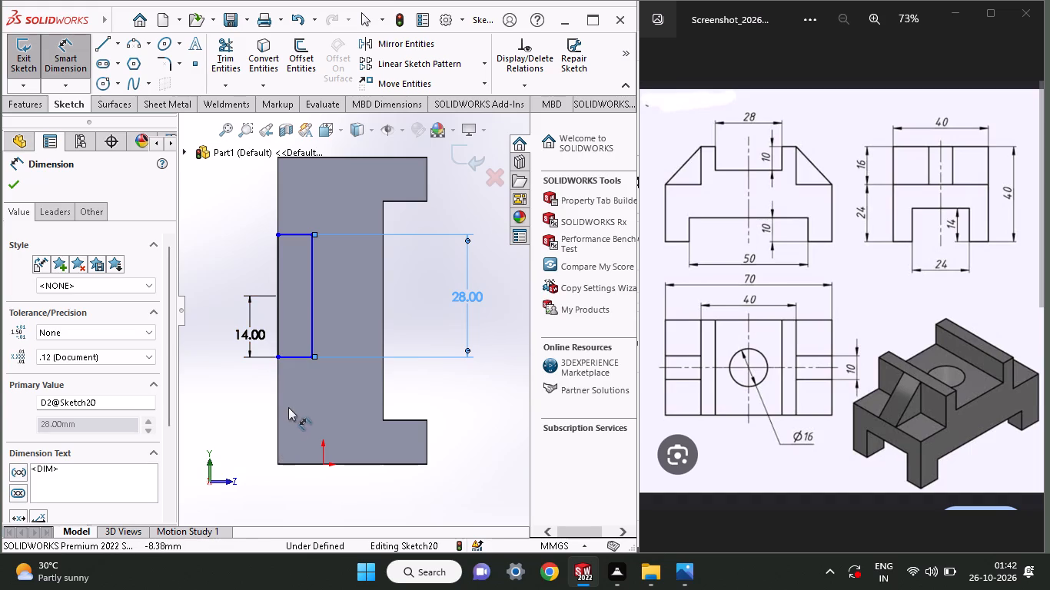
Dimension the distance from the rectangle's outer corner nearer the origin to the body's corner on the same edge as 21 mm.
{"action": "left_click", "coordinate": [277, 359]}
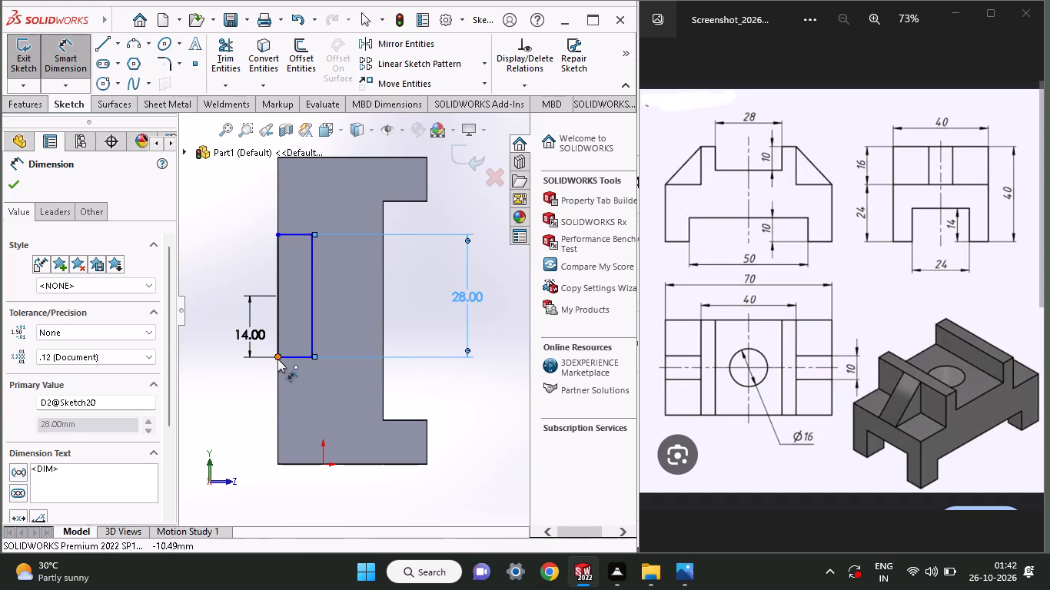
{"action": "left_click", "coordinate": [277, 466]}
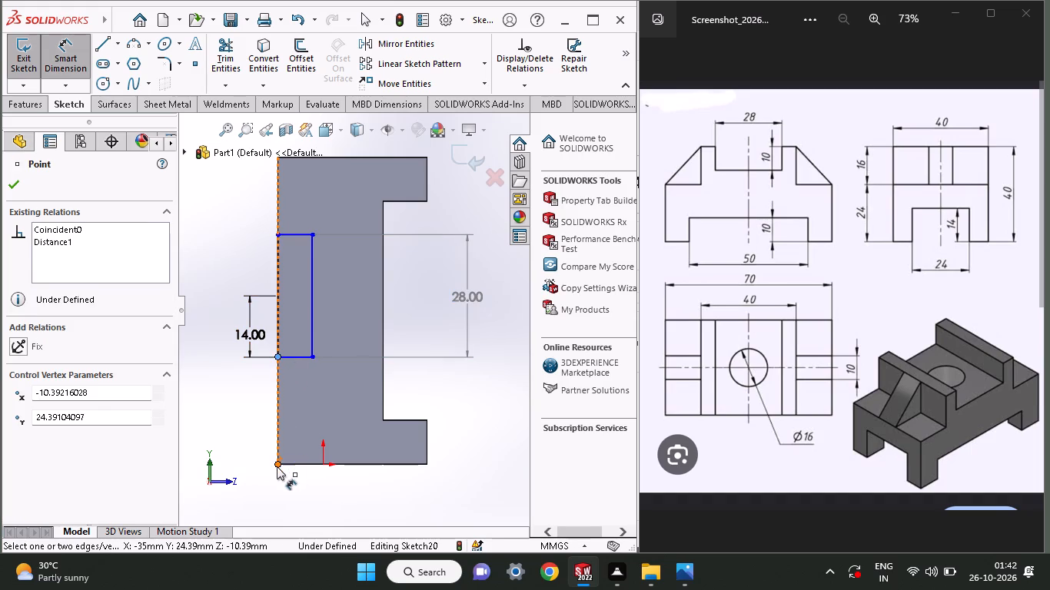
{"action": "left_click", "coordinate": [241, 424]}
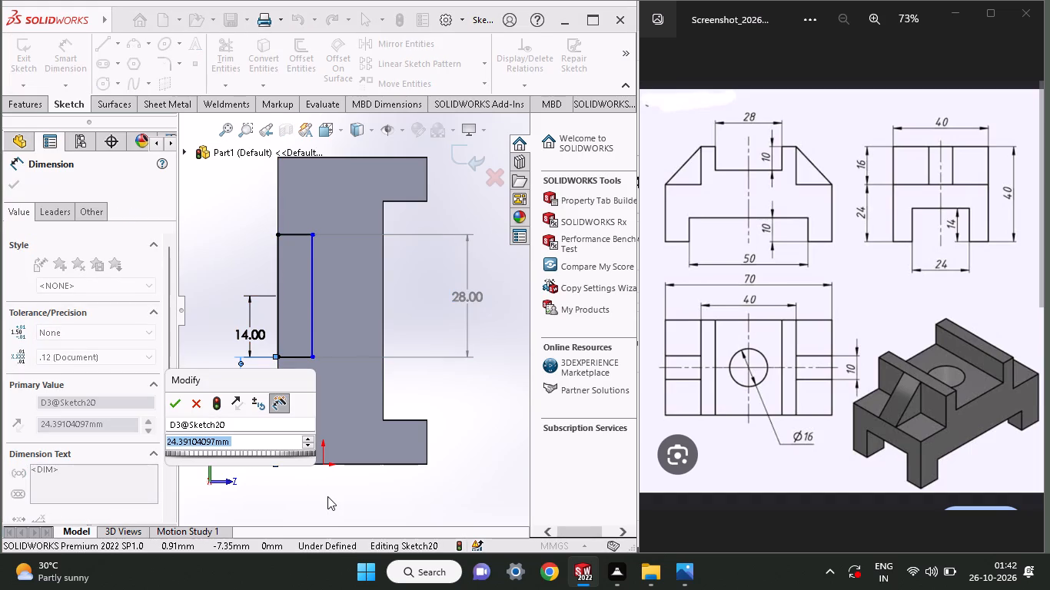
{"action": "type", "text": "70"}
{"action": "key", "text": "minus"}
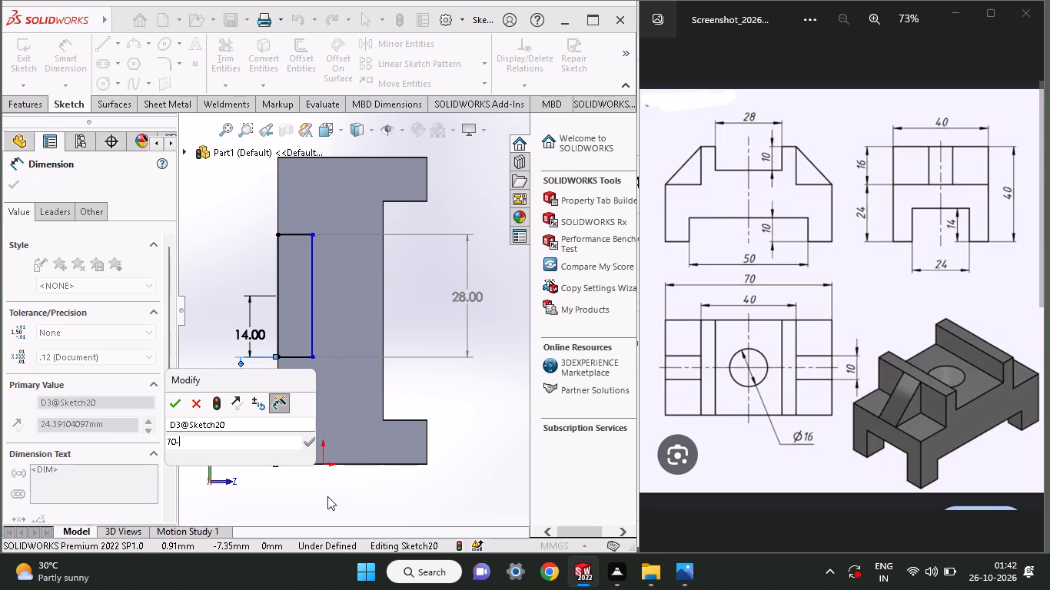
{"action": "type", "text": "28"}
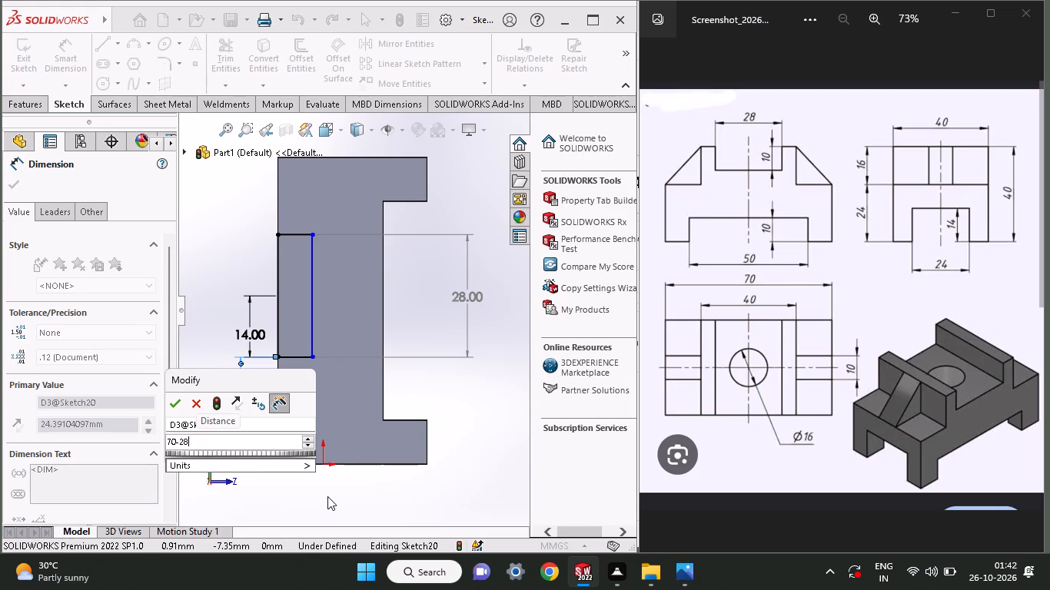
{"action": "key", "text": "Return"}
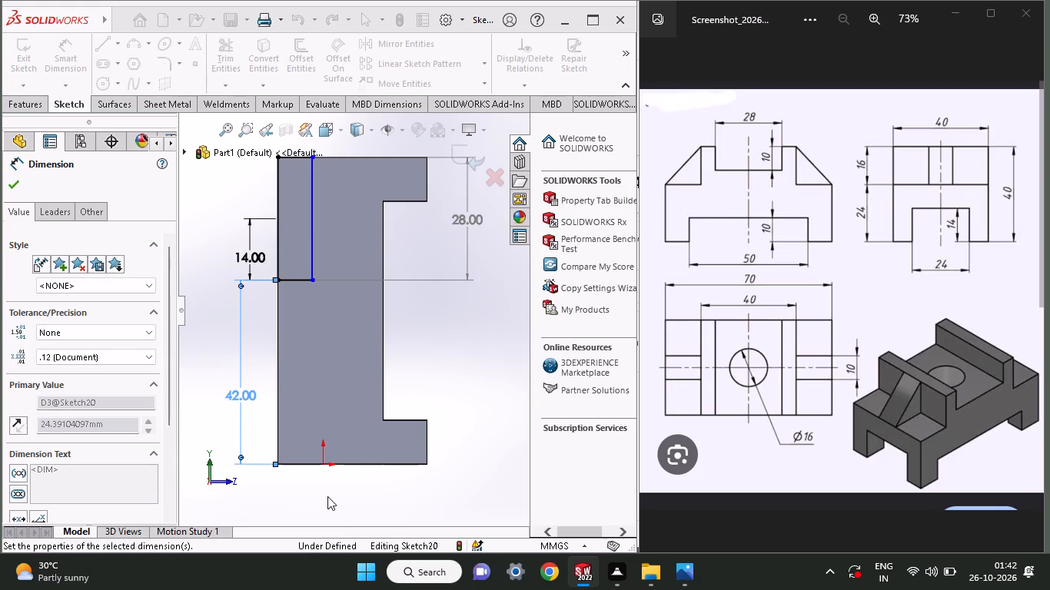
{"action": "double_click", "coordinate": [251, 403]}
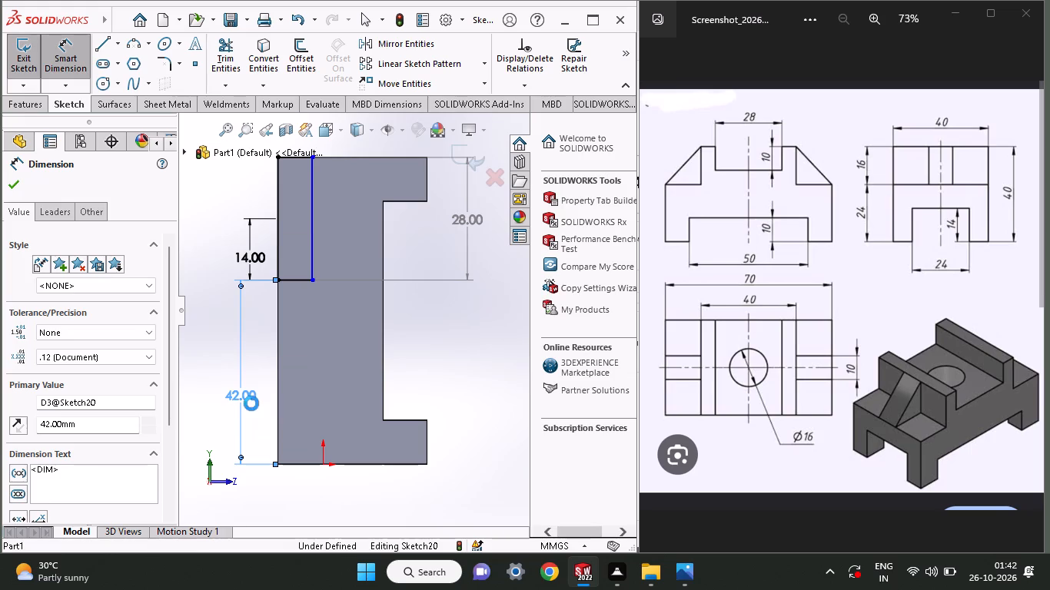
{"action": "key", "text": "4"}
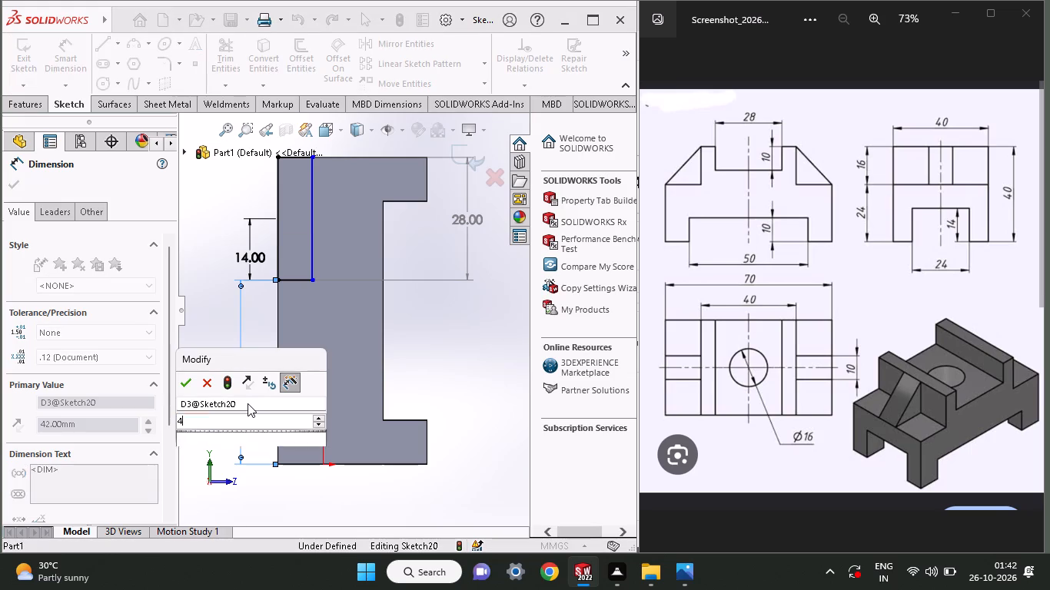
{"action": "type", "text": "2/2"}
{"action": "key", "text": "Return"}
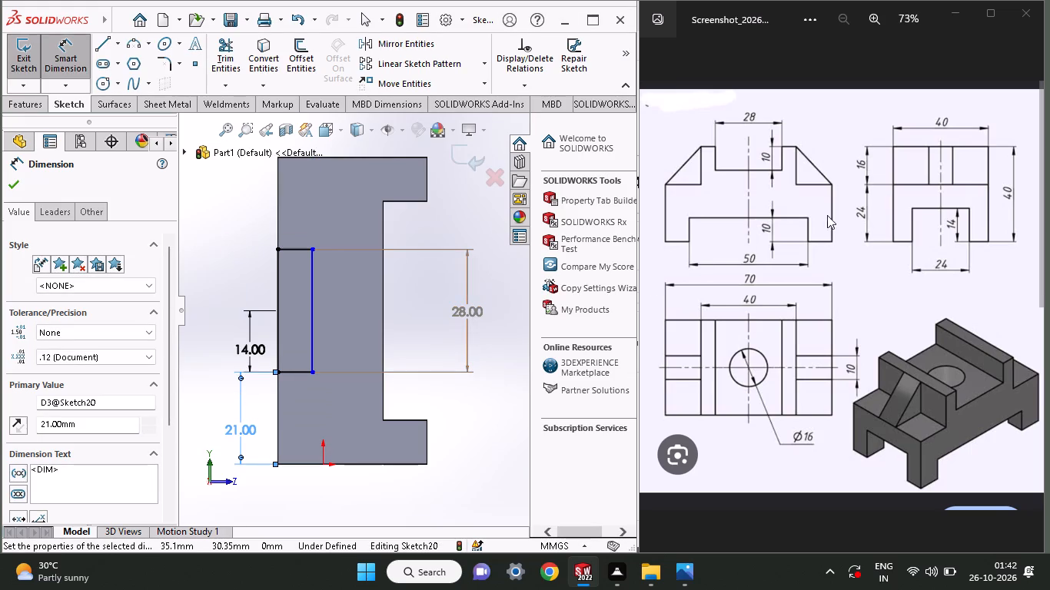
{"action": "left_click", "coordinate": [11, 186]}
Cut-extrude the slot rectangle blind 60 mm across the body.
{"action": "left_click", "coordinate": [12, 104]}
{"action": "left_click", "coordinate": [228, 60]}
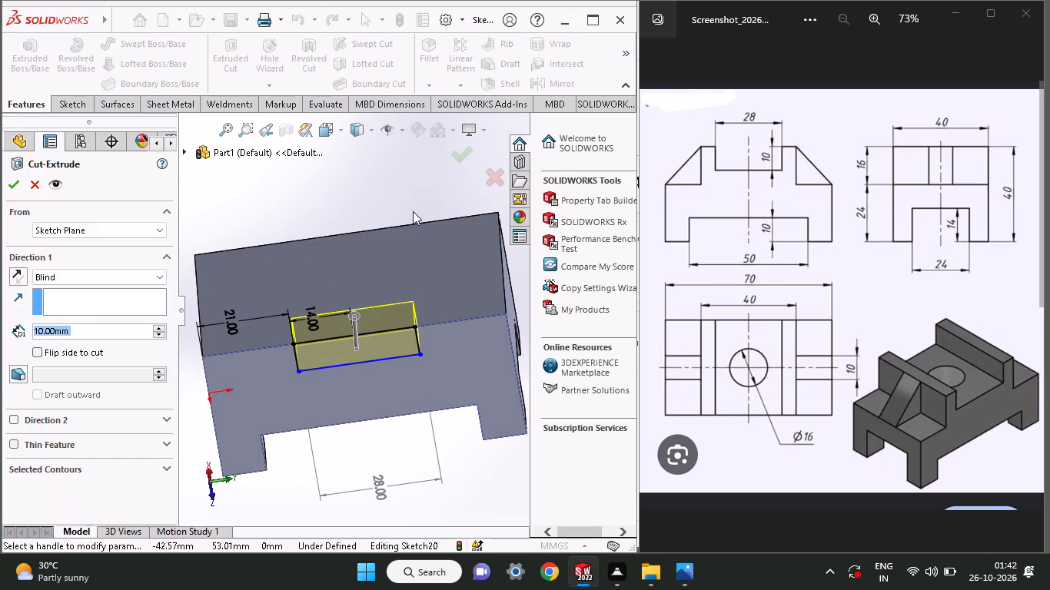
{"action": "left_click_drag", "start_coordinate": [360, 319], "coordinate": [363, 193]}
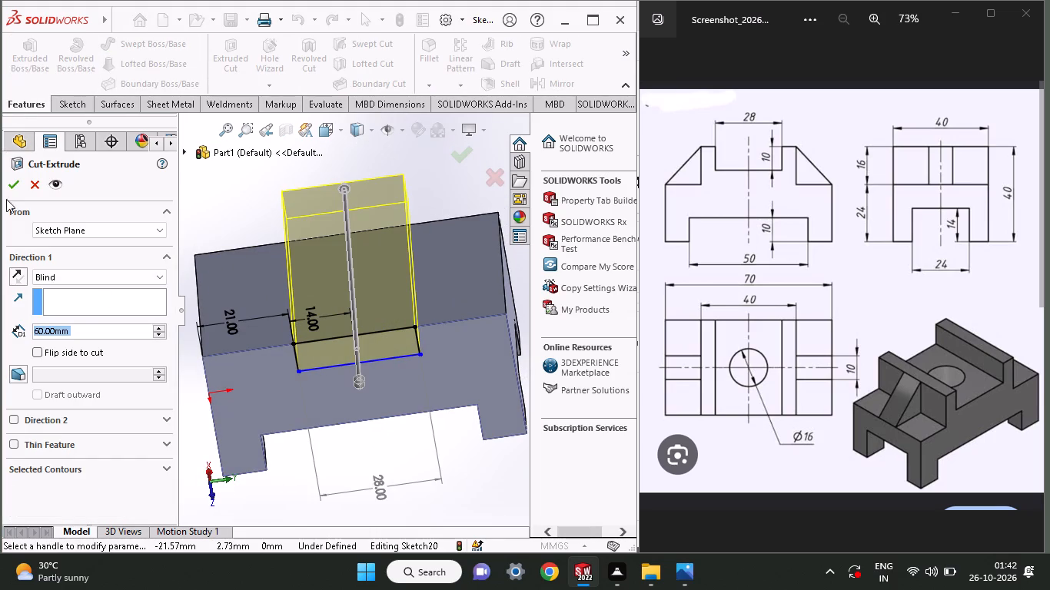
{"action": "left_click", "coordinate": [6, 181]}
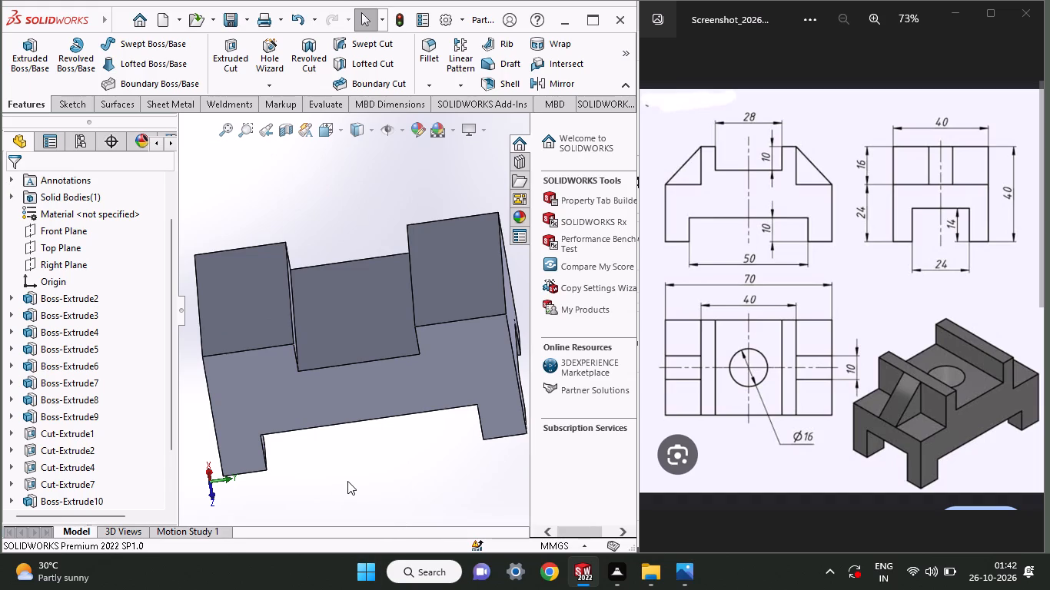
Sketch a line about 13.8 mm long on the long side face, inward from the edge opposite the feet, between the slot and the origin end.
{"action": "middle_click_drag", "start_coordinate": [347, 481], "coordinate": [346, 496]}
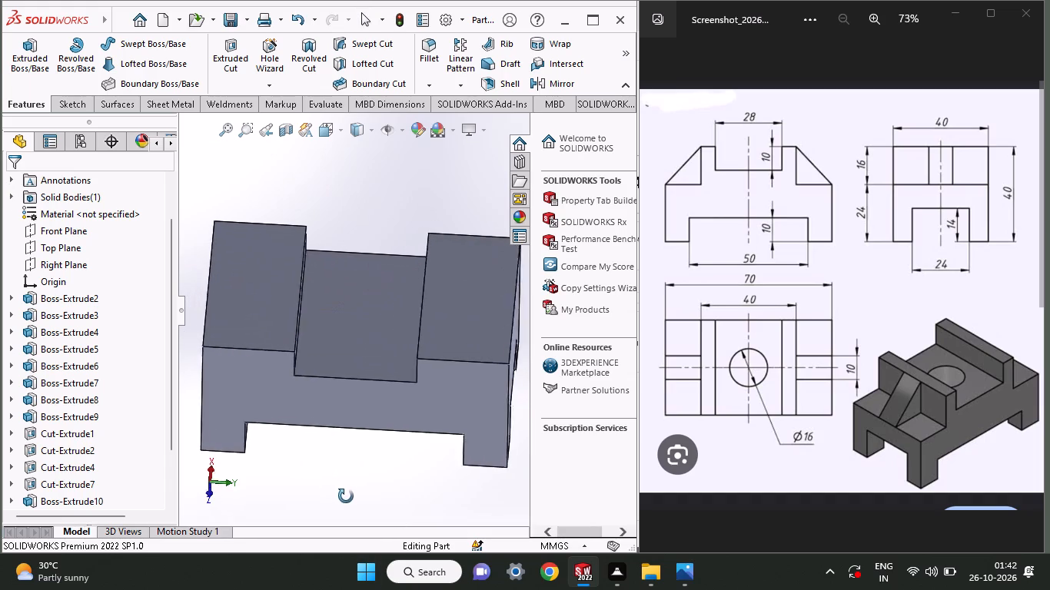
{"action": "middle_click_drag", "start_coordinate": [346, 496], "coordinate": [354, 472]}
{"action": "left_click", "coordinate": [282, 336]}
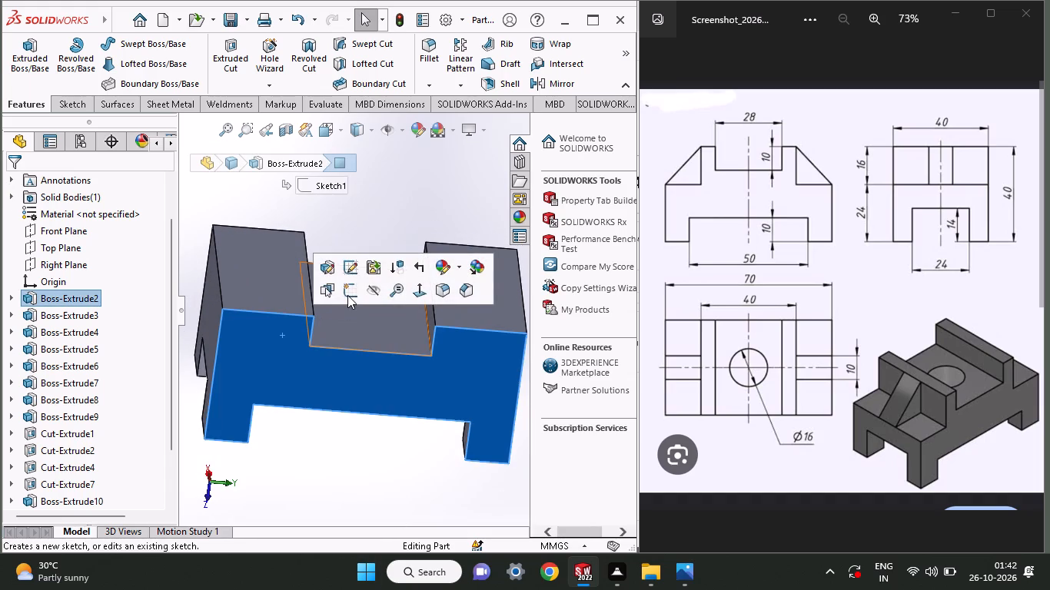
{"action": "left_click", "coordinate": [347, 295]}
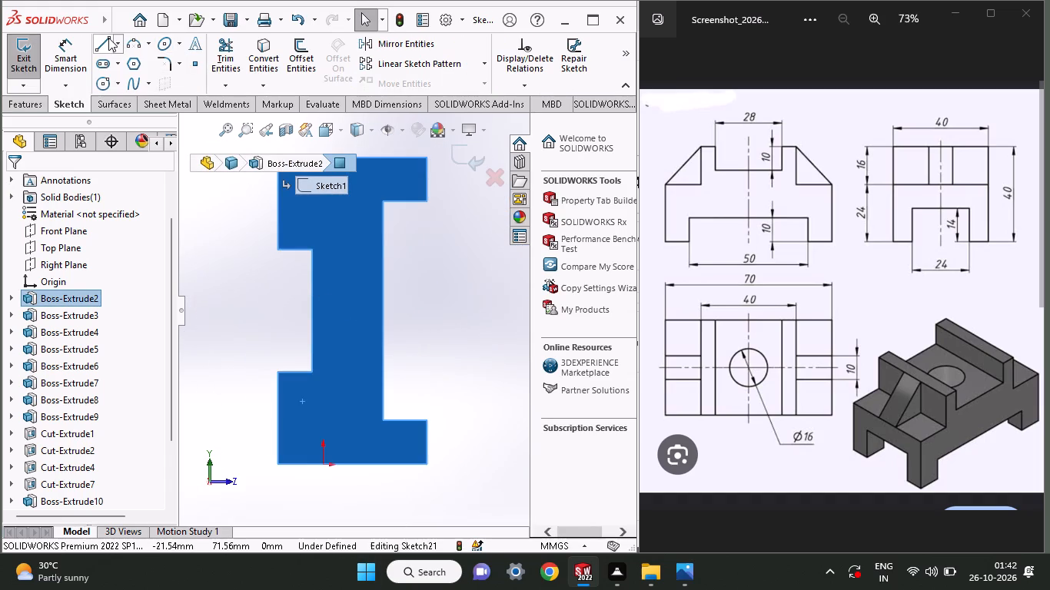
{"action": "left_click", "coordinate": [108, 38]}
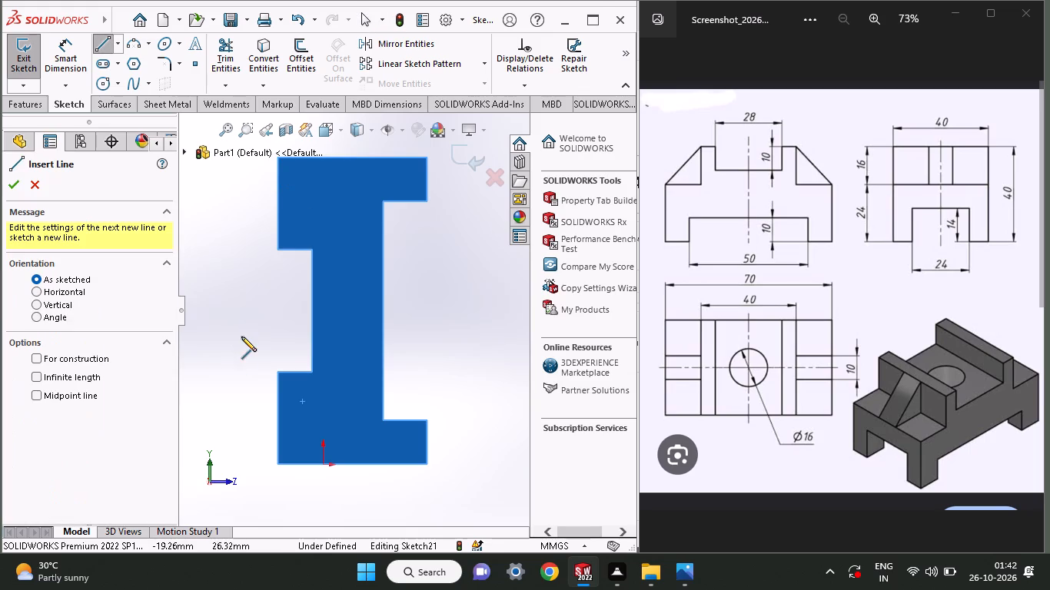
{"action": "left_click", "coordinate": [277, 390]}
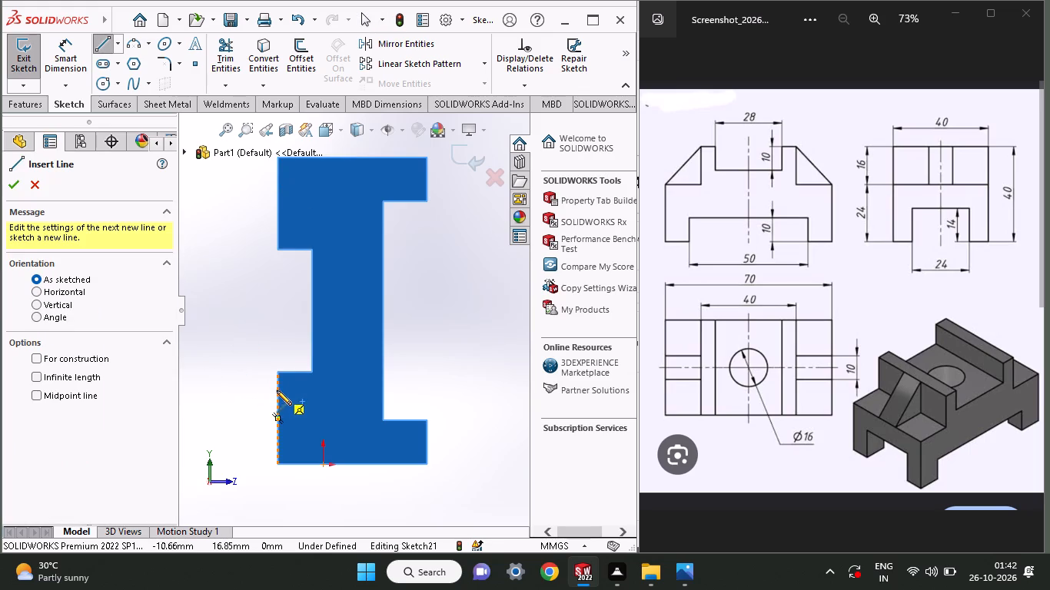
{"action": "left_click", "coordinate": [338, 389]}
{"action": "right_click", "coordinate": [330, 341]}
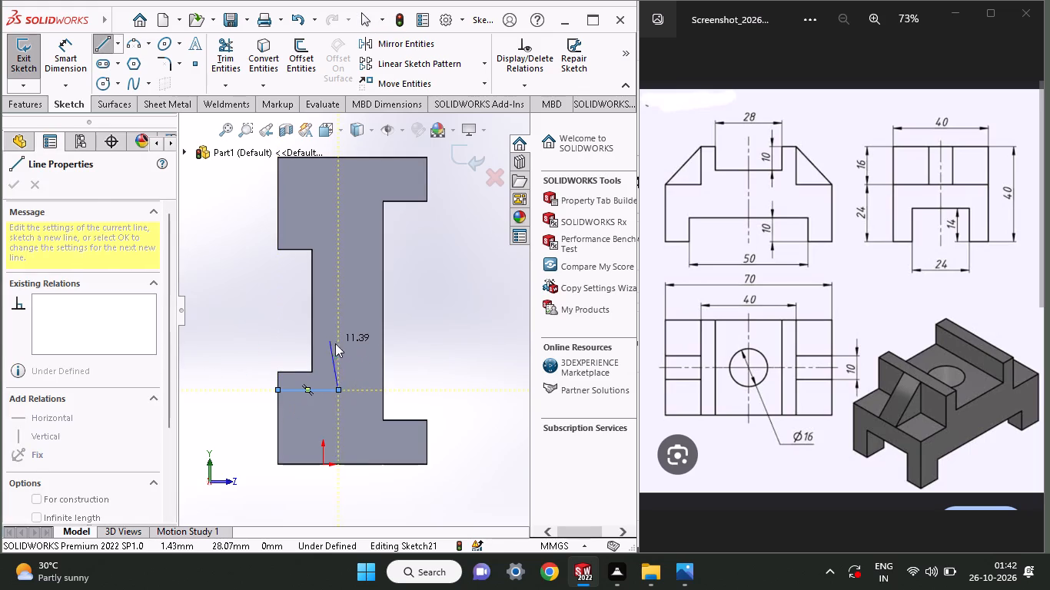
{"action": "left_click", "coordinate": [342, 348]}
Dimension the distance from the line's outer endpoint to the adjacent slot corner as 6 mm.
{"action": "left_click", "coordinate": [71, 59]}
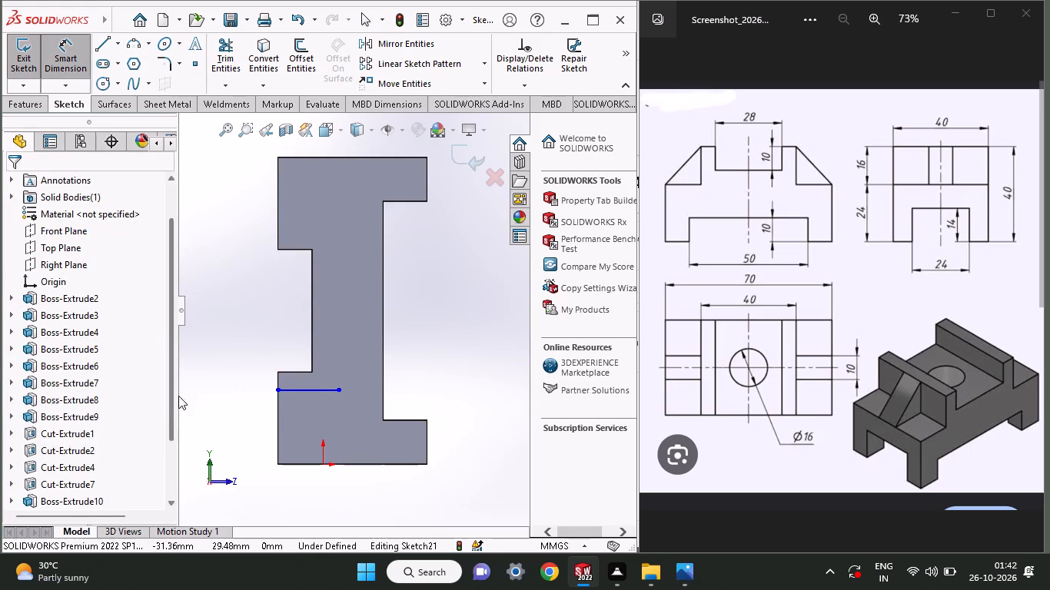
{"action": "left_click", "coordinate": [278, 387]}
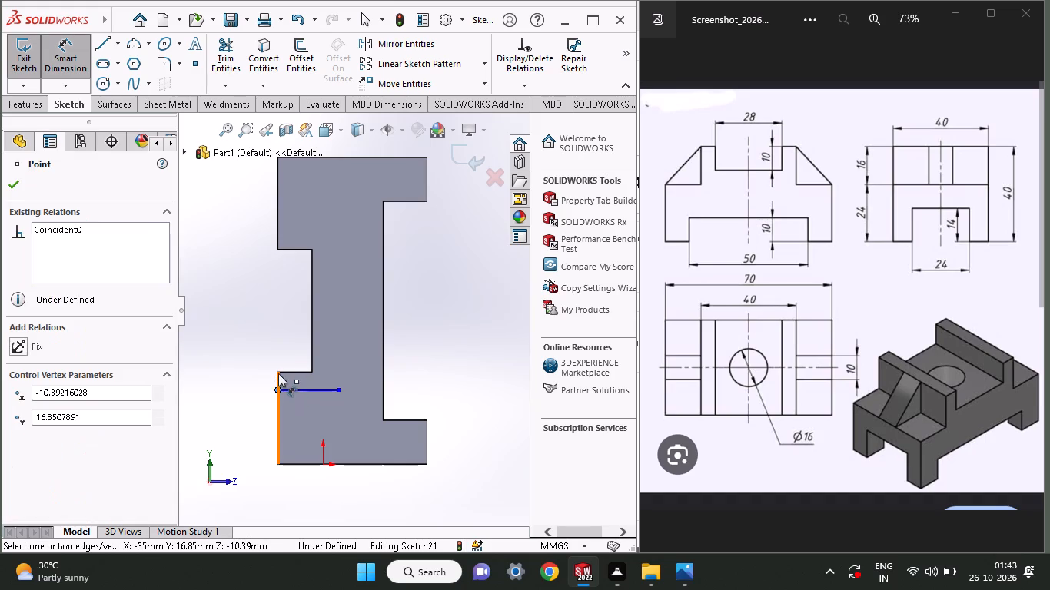
{"action": "left_click", "coordinate": [278, 372]}
{"action": "left_click", "coordinate": [260, 378]}
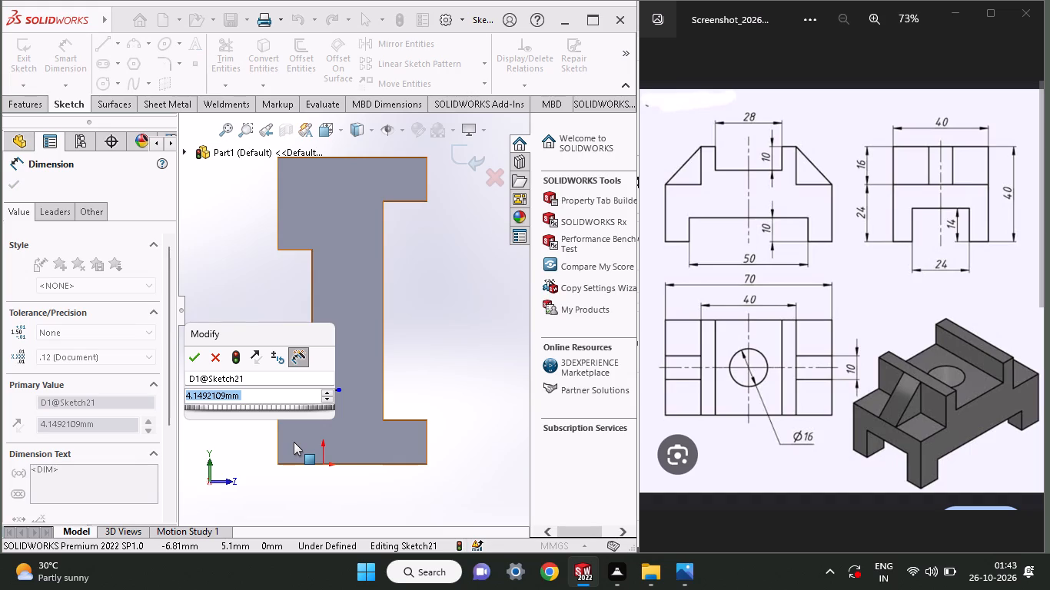
{"action": "type", "text": "40-"}
{"action": "type", "text": "28"}
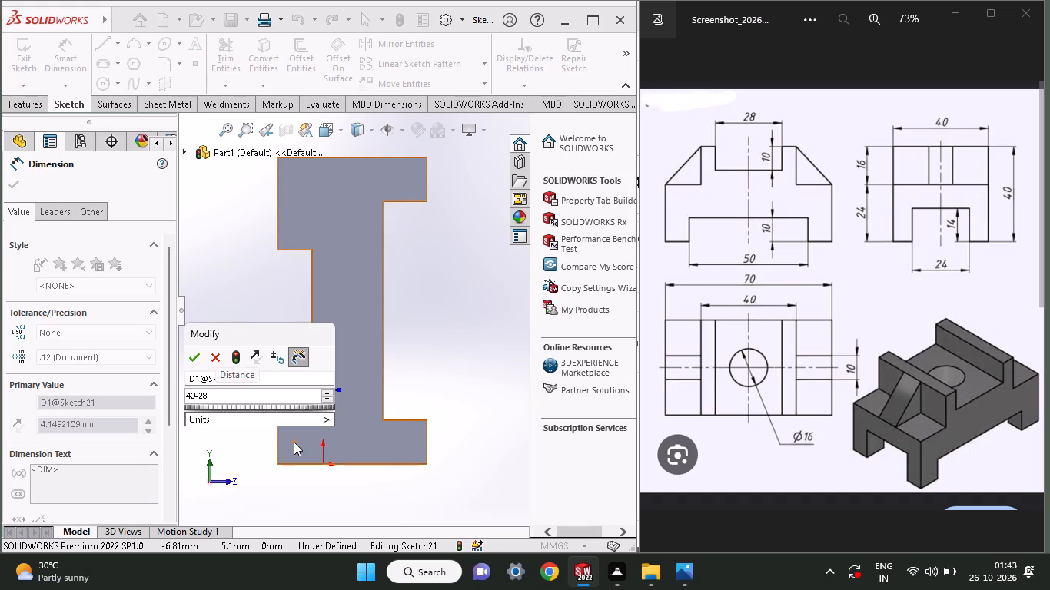
{"action": "key", "text": "Return"}
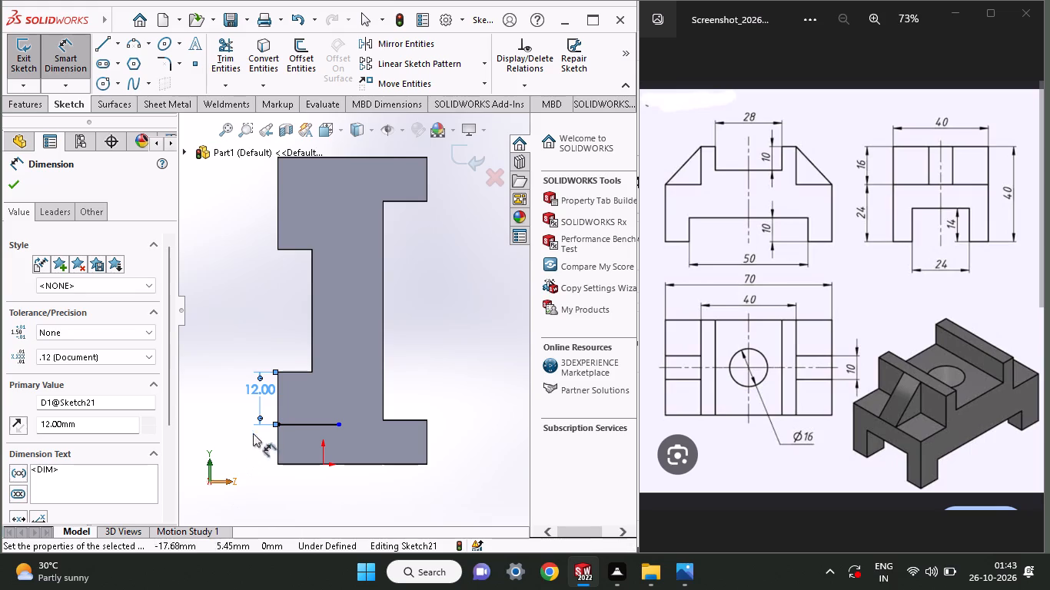
{"action": "double_click", "coordinate": [267, 394]}
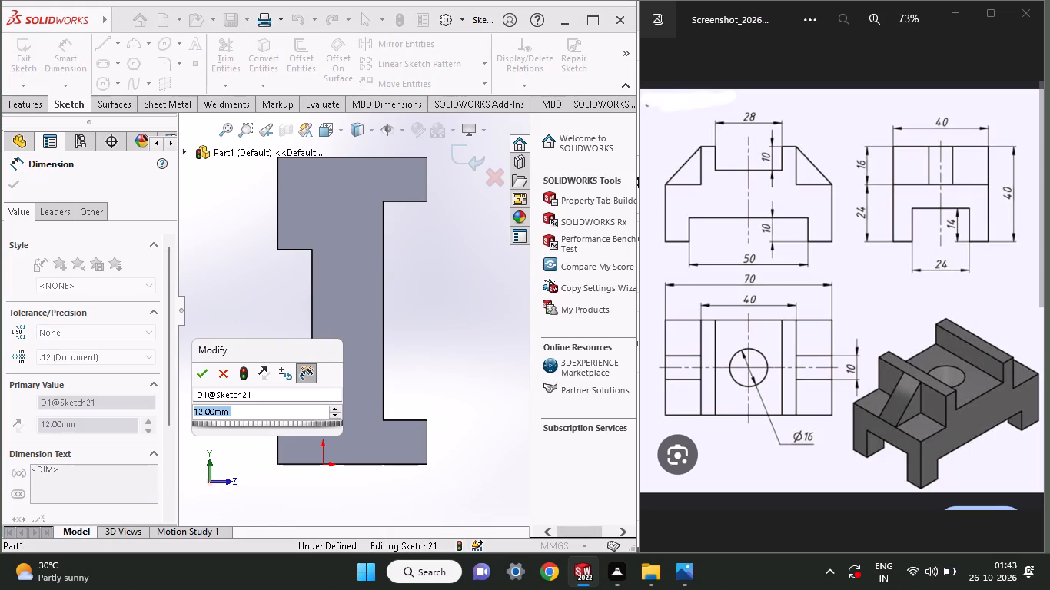
{"action": "key", "text": "6"}
{"action": "key", "text": "Return"}
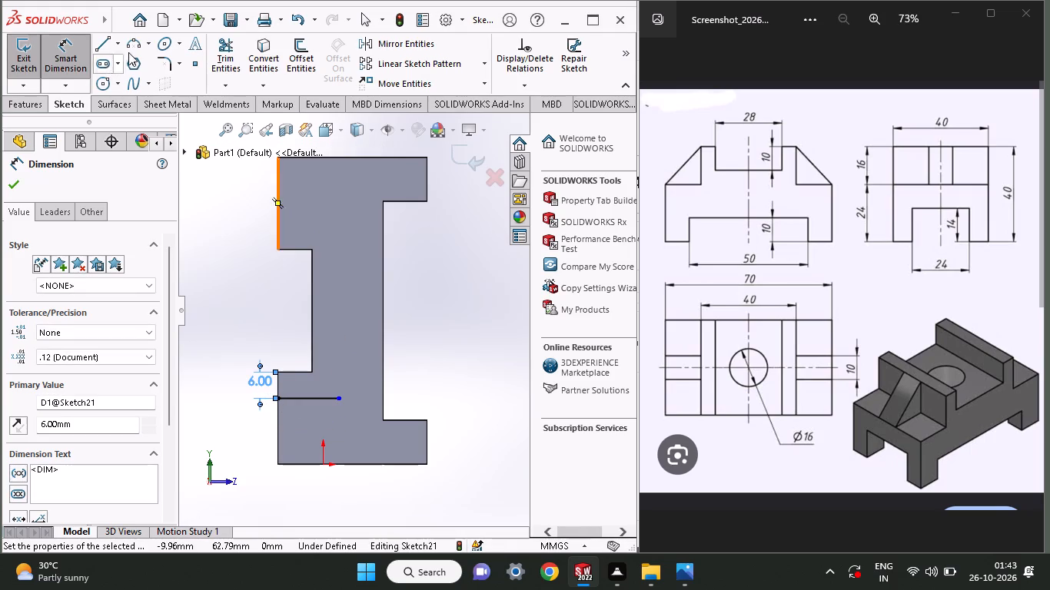
Sketch a corner rectangle about 13.8 mm by 15 mm from the line's inner endpoint to the body's outer corner opposite the feet.
{"action": "left_click", "coordinate": [615, 63]}
{"action": "left_click", "coordinate": [634, 62]}
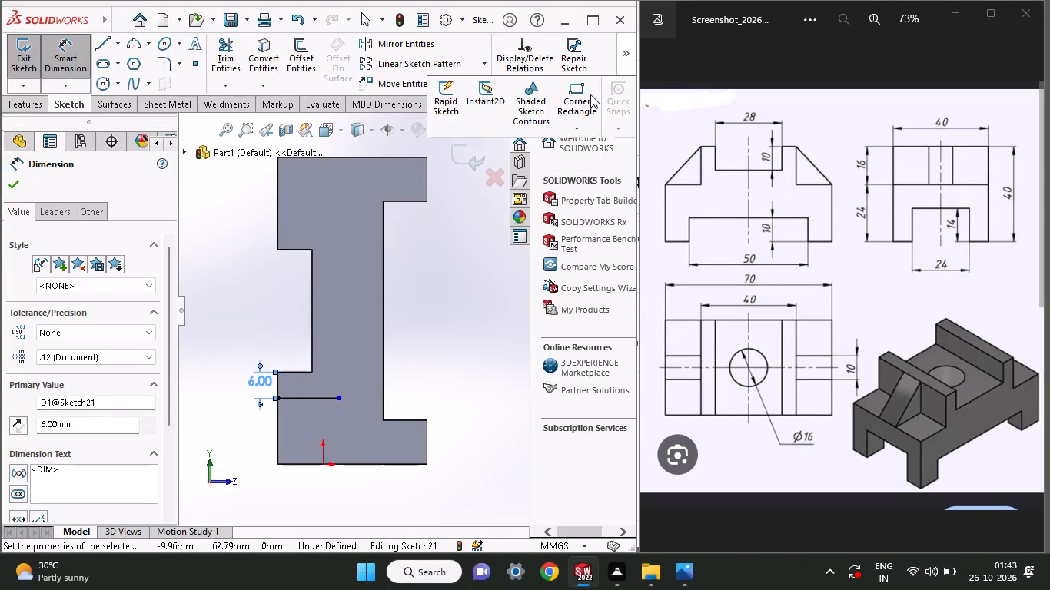
{"action": "left_click", "coordinate": [590, 94]}
{"action": "left_click", "coordinate": [341, 399]}
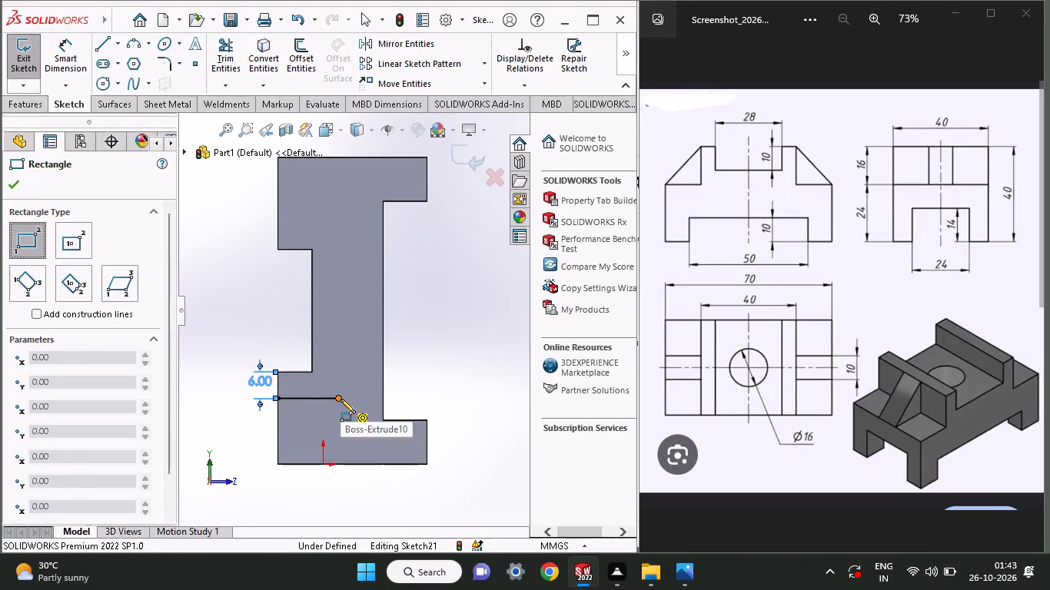
{"action": "left_click", "coordinate": [275, 462]}
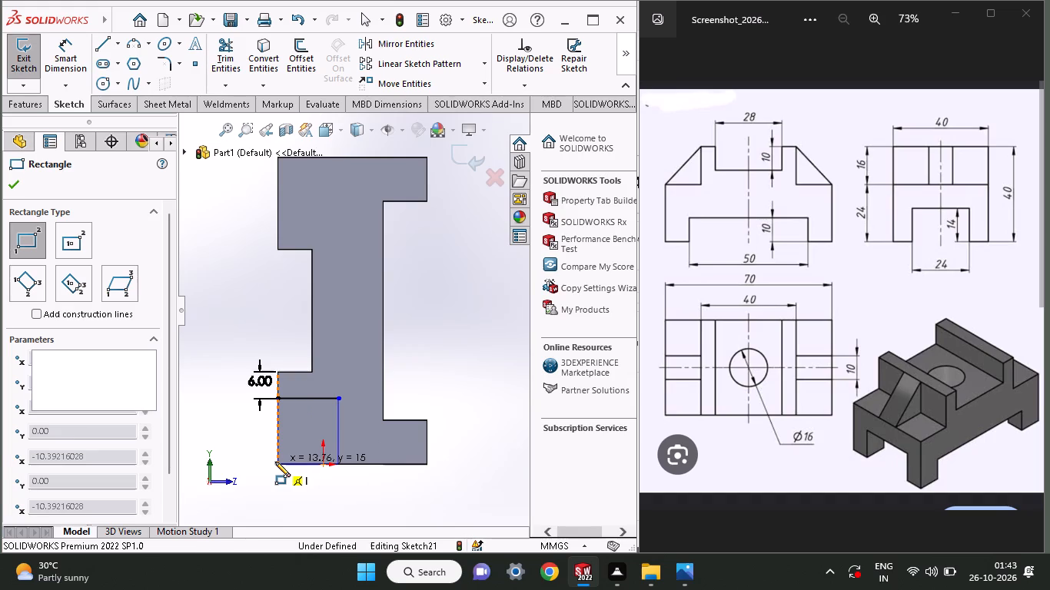
Cut-extrude the corner rectangle's region blind 87 mm to form the lower shoulder beside the slot wall.
{"action": "left_click", "coordinate": [28, 95]}
{"action": "left_click", "coordinate": [29, 108]}
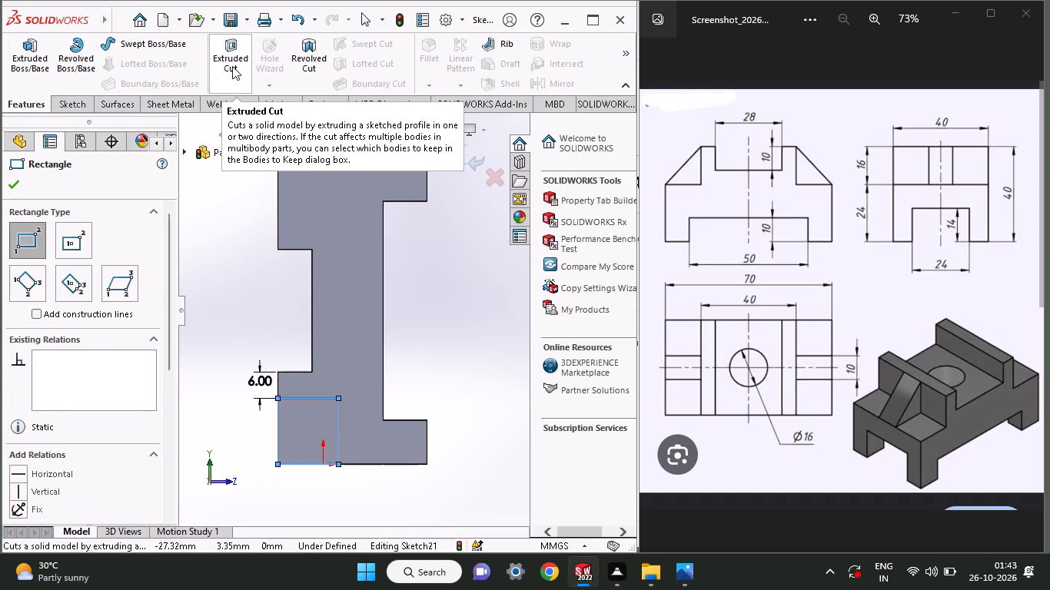
{"action": "left_click", "coordinate": [232, 66]}
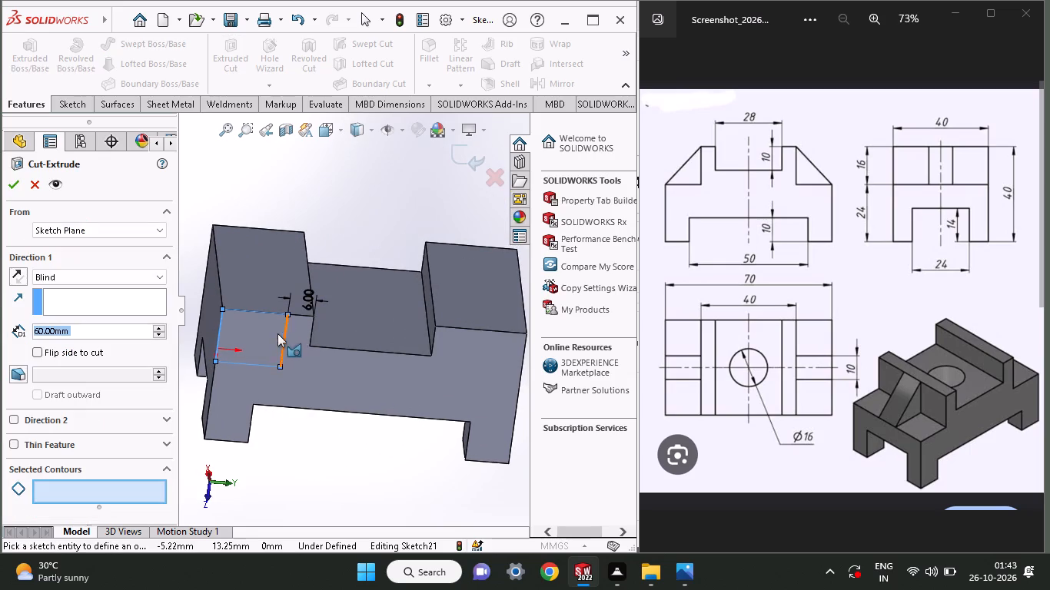
{"action": "left_click_drag", "start_coordinate": [231, 206], "coordinate": [238, 154]}
{"action": "left_click", "coordinate": [260, 329]}
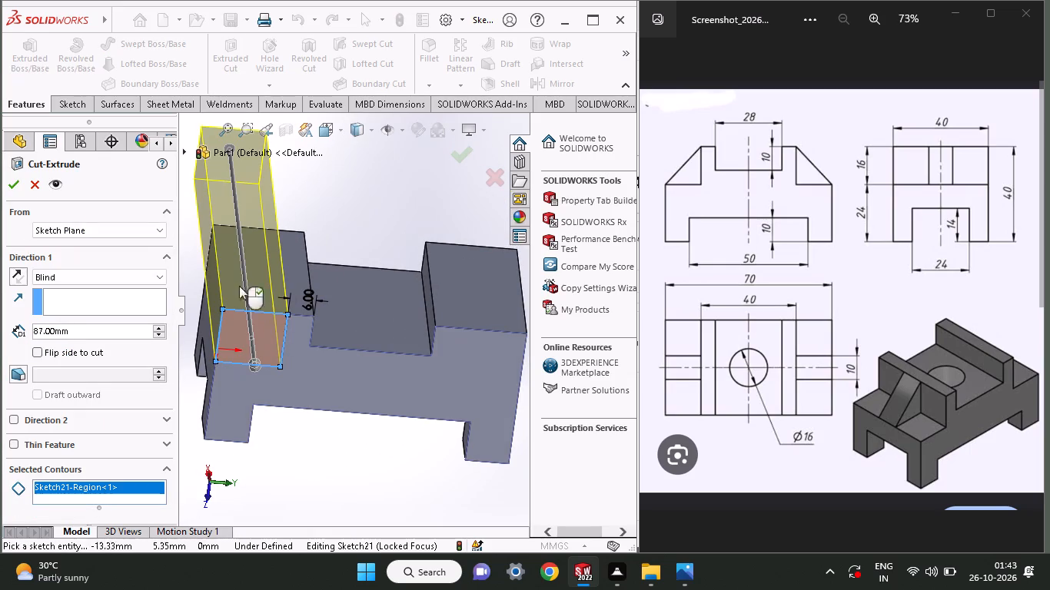
{"action": "left_click", "coordinate": [16, 187]}
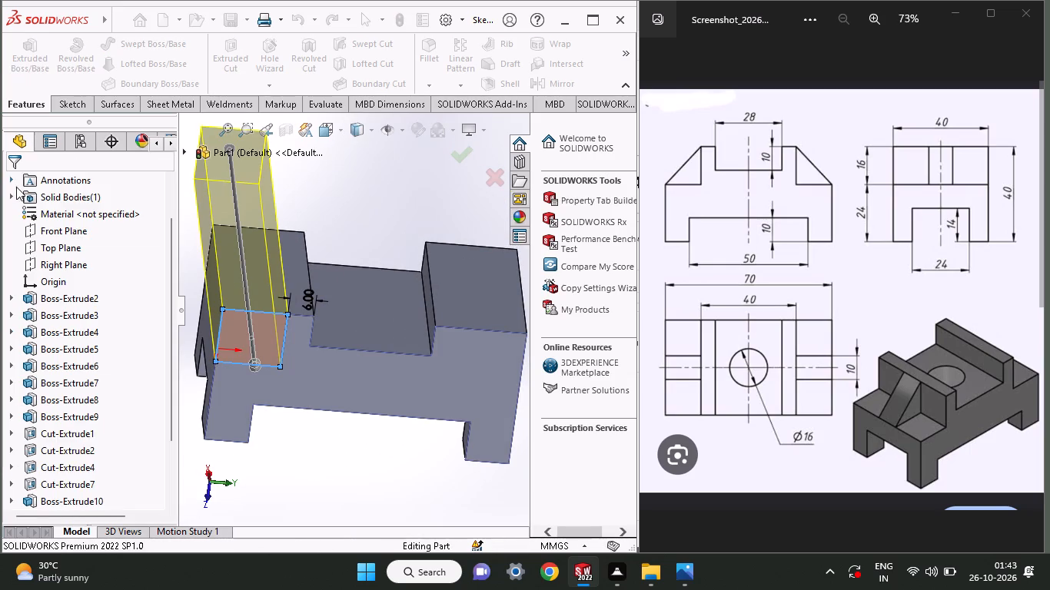
Sketch a line about 16.7 mm long on the long side face, inward from the edge opposite the feet, between the slot and the far end.
{"action": "left_click", "coordinate": [502, 356]}
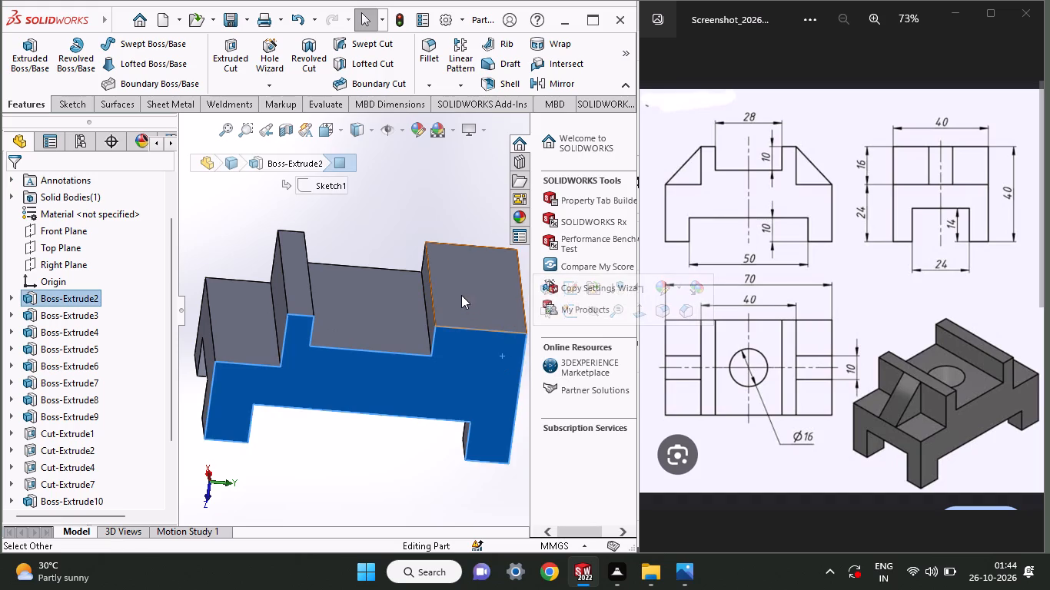
{"action": "middle_click_drag", "start_coordinate": [461, 295], "coordinate": [373, 240]}
{"action": "left_click", "coordinate": [313, 302]}
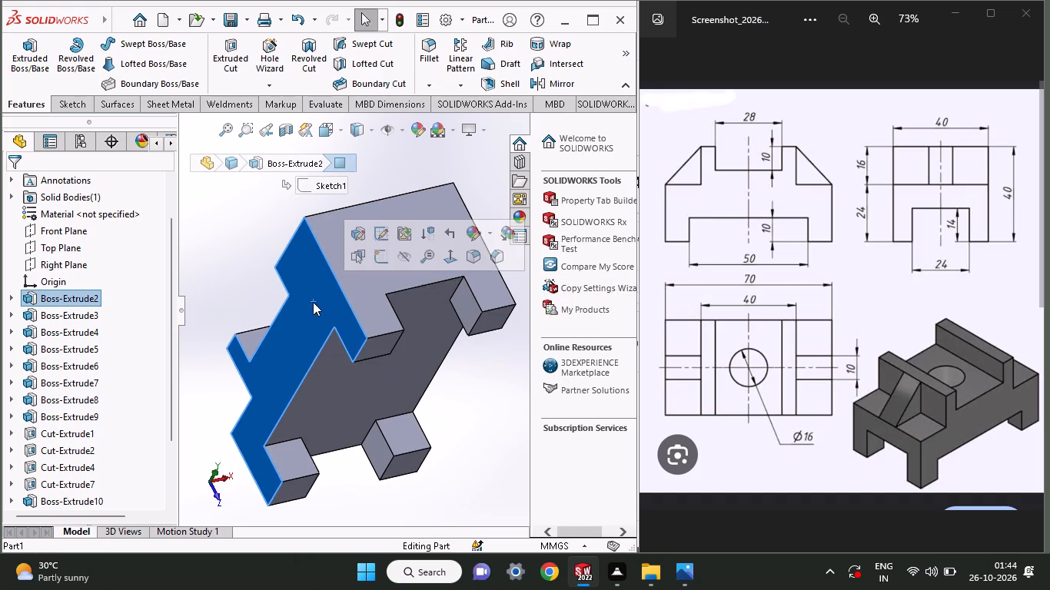
{"action": "left_click", "coordinate": [377, 256]}
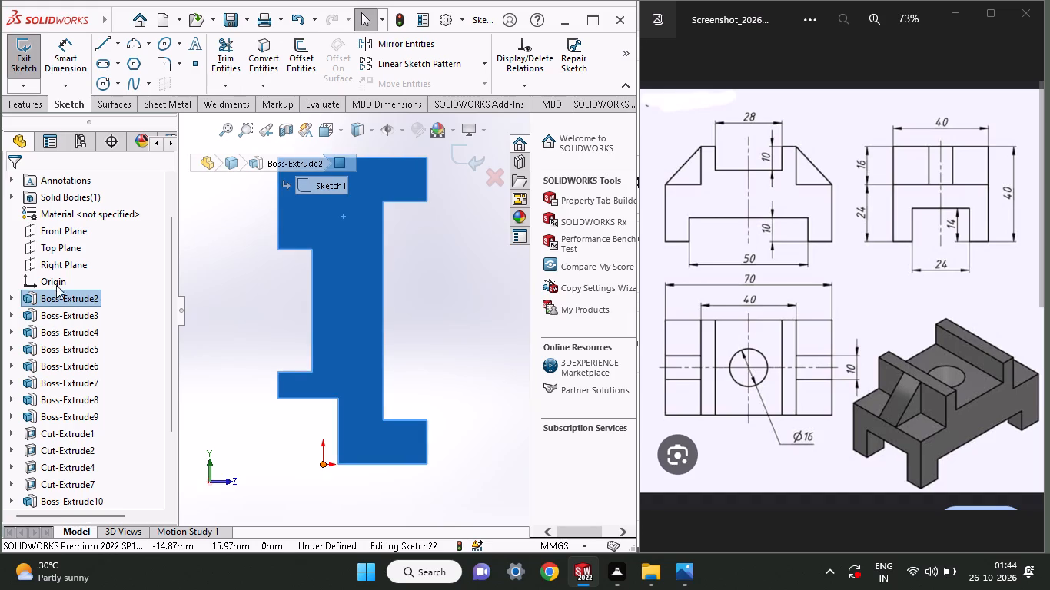
{"action": "left_click", "coordinate": [105, 38]}
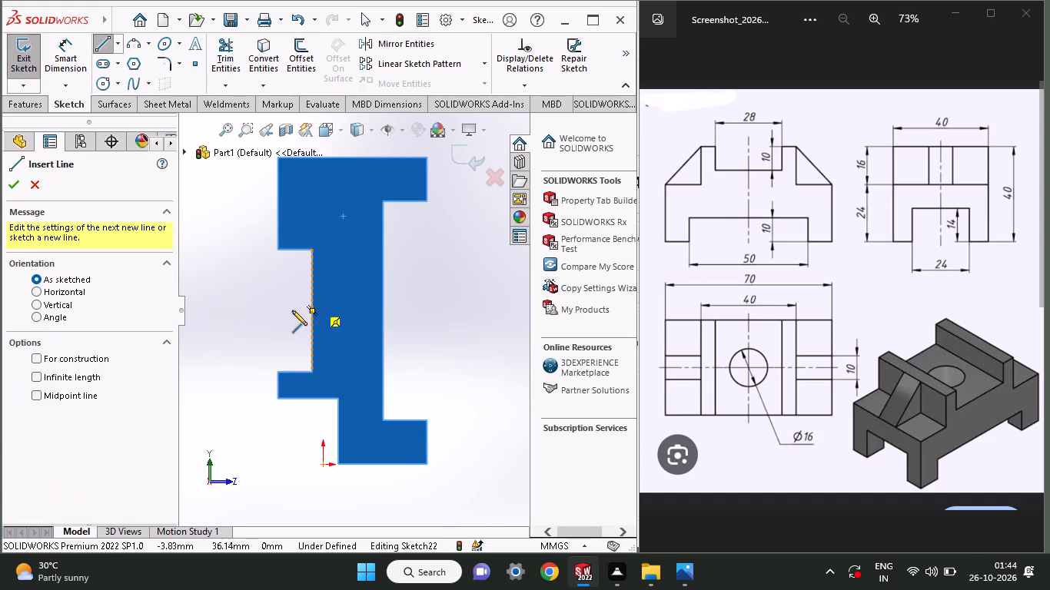
{"action": "left_click", "coordinate": [277, 219]}
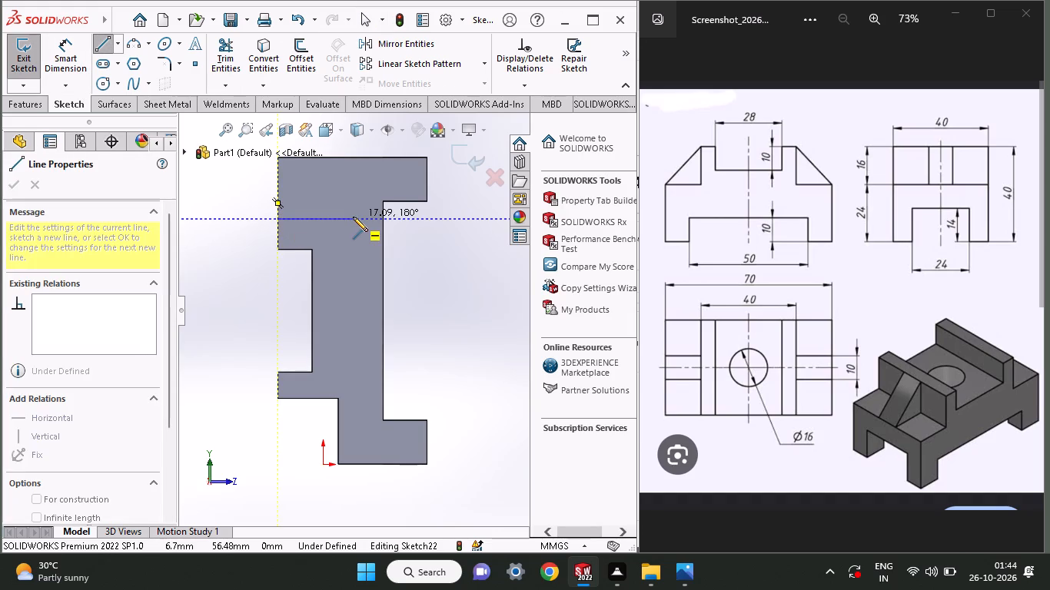
{"action": "left_click", "coordinate": [351, 217]}
{"action": "right_click", "coordinate": [348, 183]}
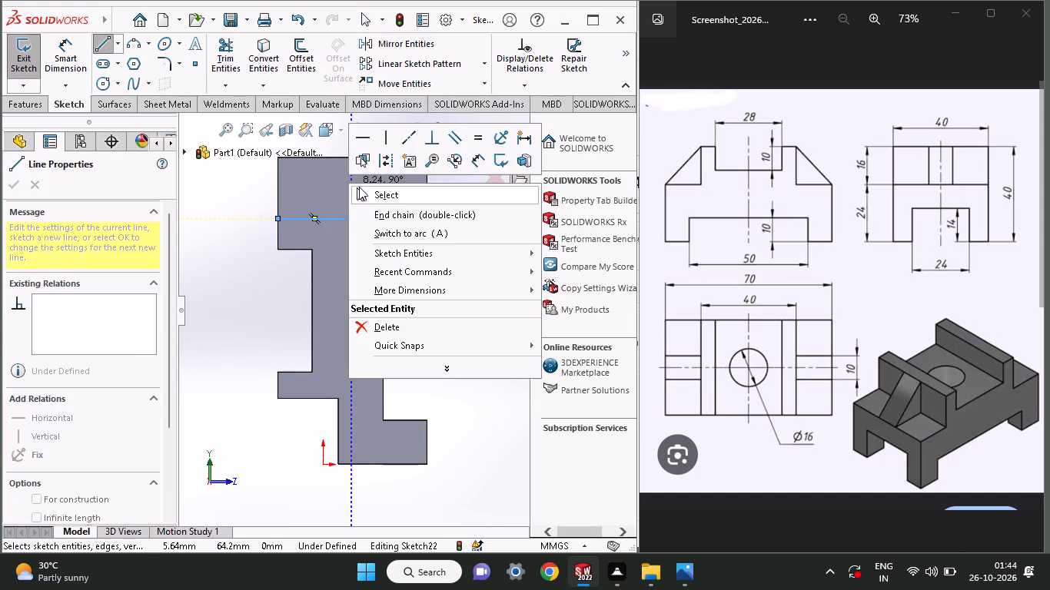
{"action": "left_click", "coordinate": [360, 187]}
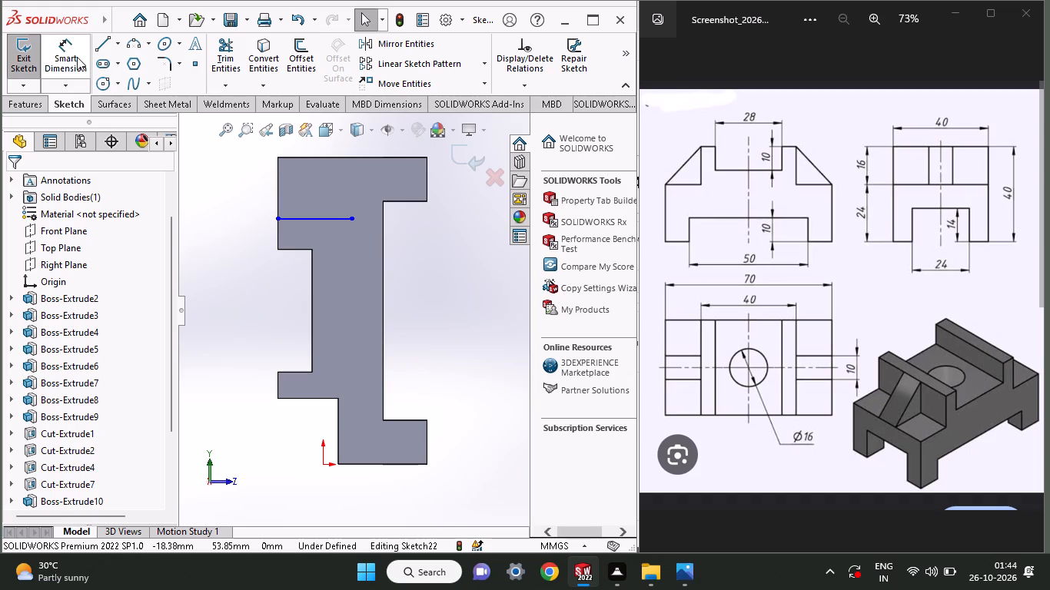
Dimension the length of the new line beside the slot.
{"action": "left_click", "coordinate": [77, 57]}
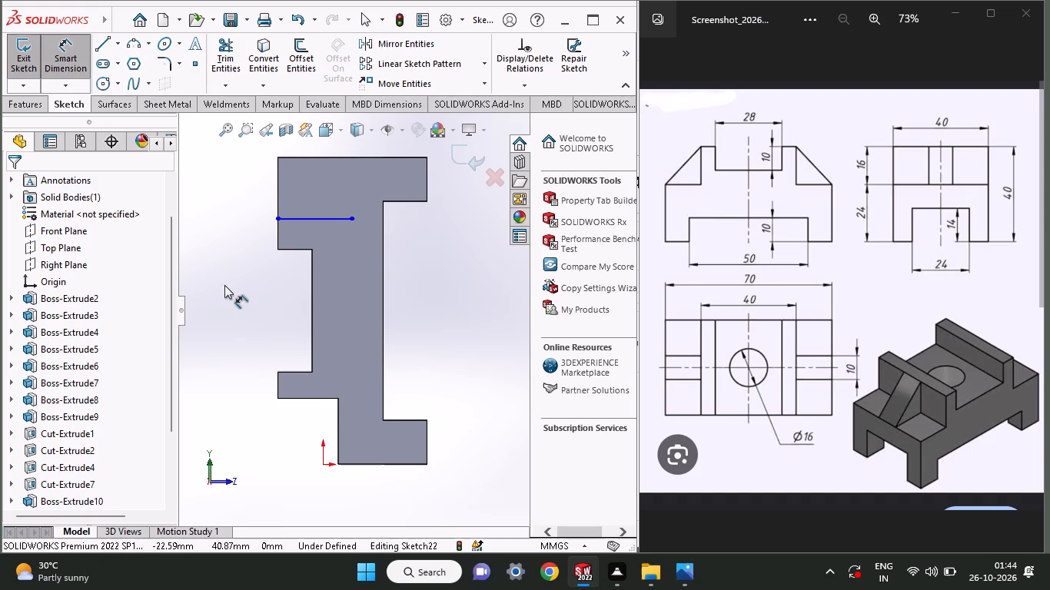
{"action": "left_click", "coordinate": [294, 214]}
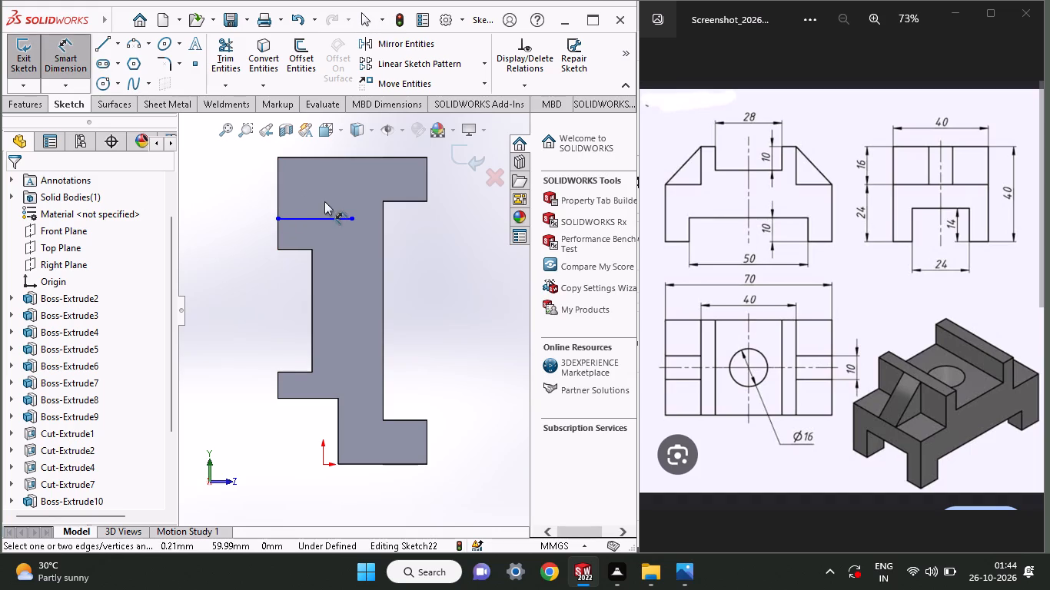
{"action": "left_click", "coordinate": [324, 218]}
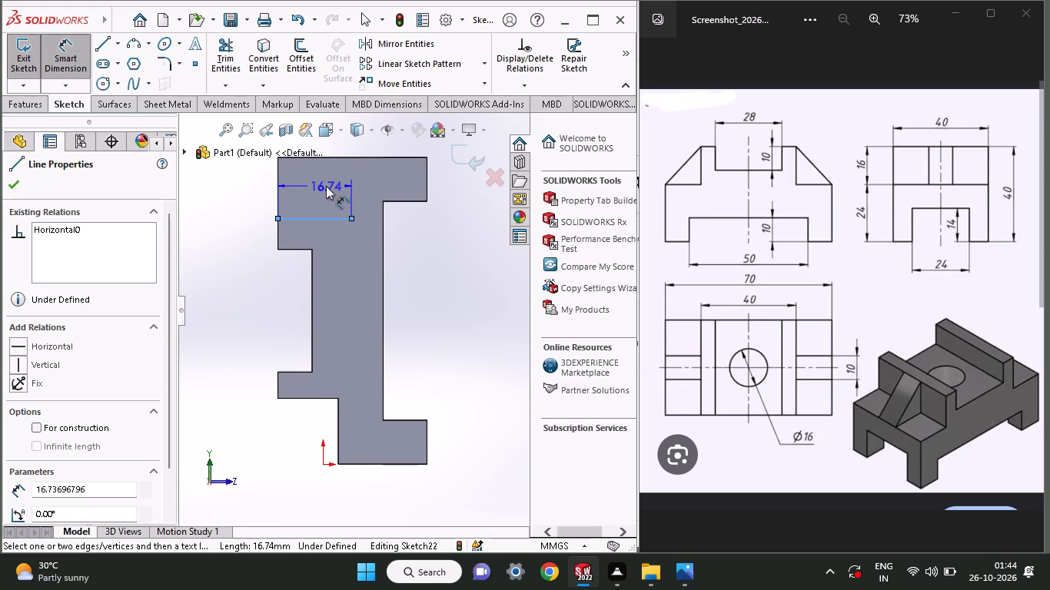
{"action": "left_click", "coordinate": [326, 186]}
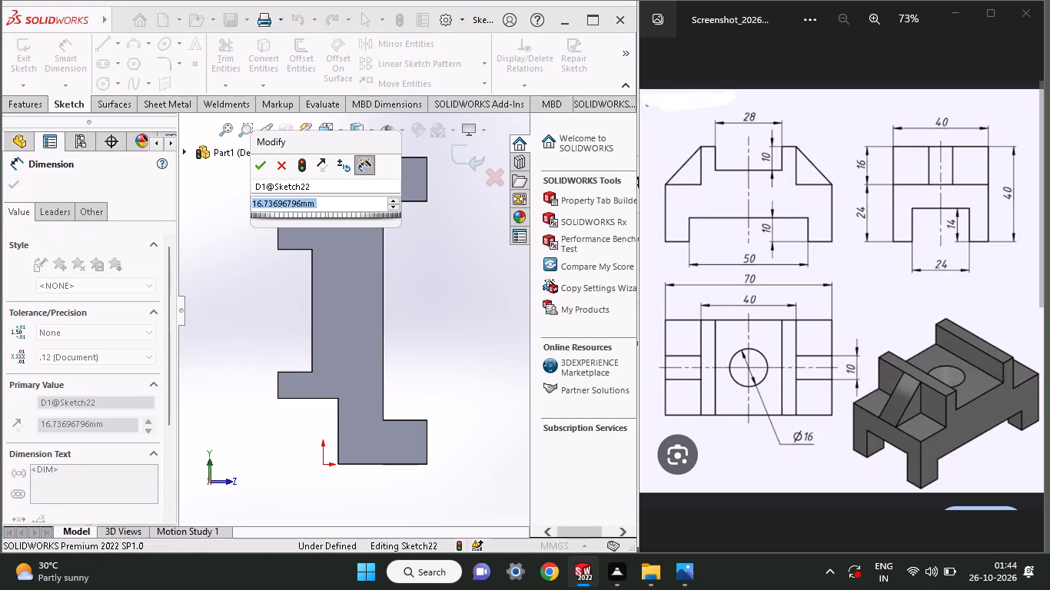
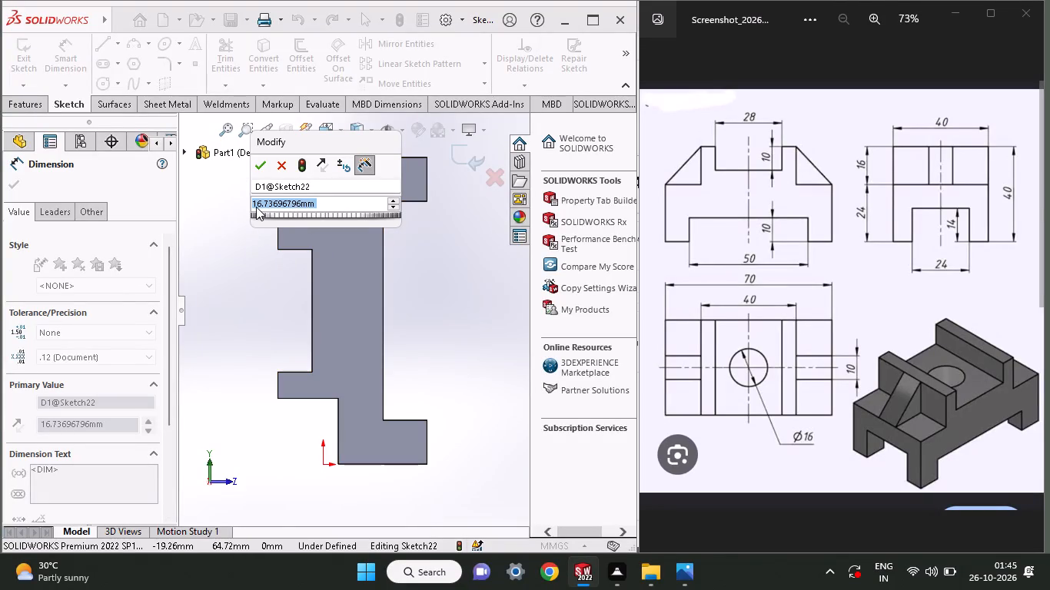
Set the length of the line beside the slot to 16 mm.
{"action": "type", "text": "16"}
{"action": "key", "text": "Return"}
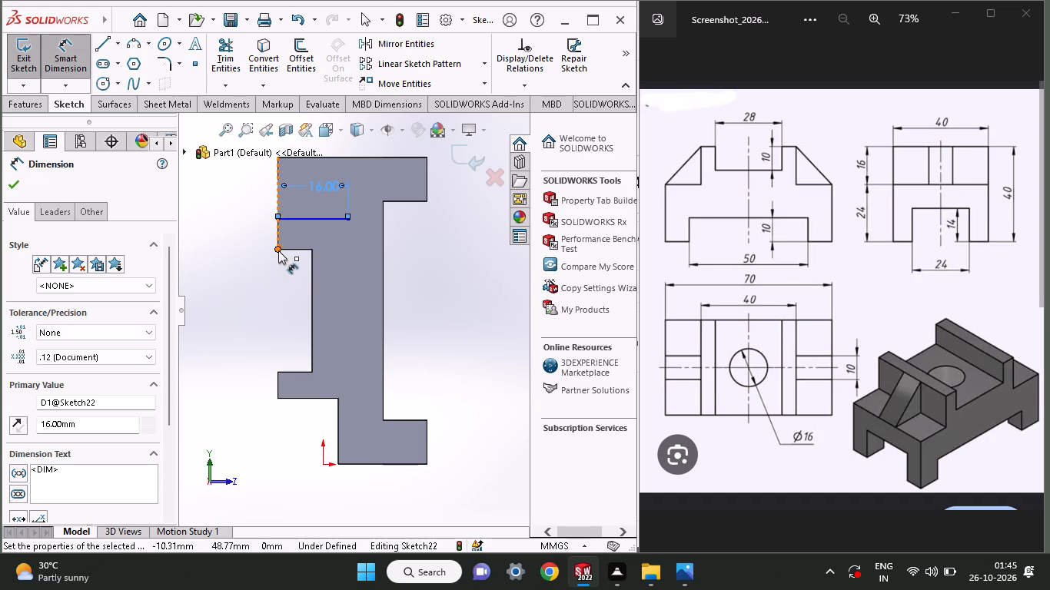
Dimension the distance between the slot's upper corner and the line's outer endpoint as 14 mm.
{"action": "left_click", "coordinate": [278, 250]}
{"action": "left_click", "coordinate": [281, 217]}
{"action": "left_click", "coordinate": [254, 220]}
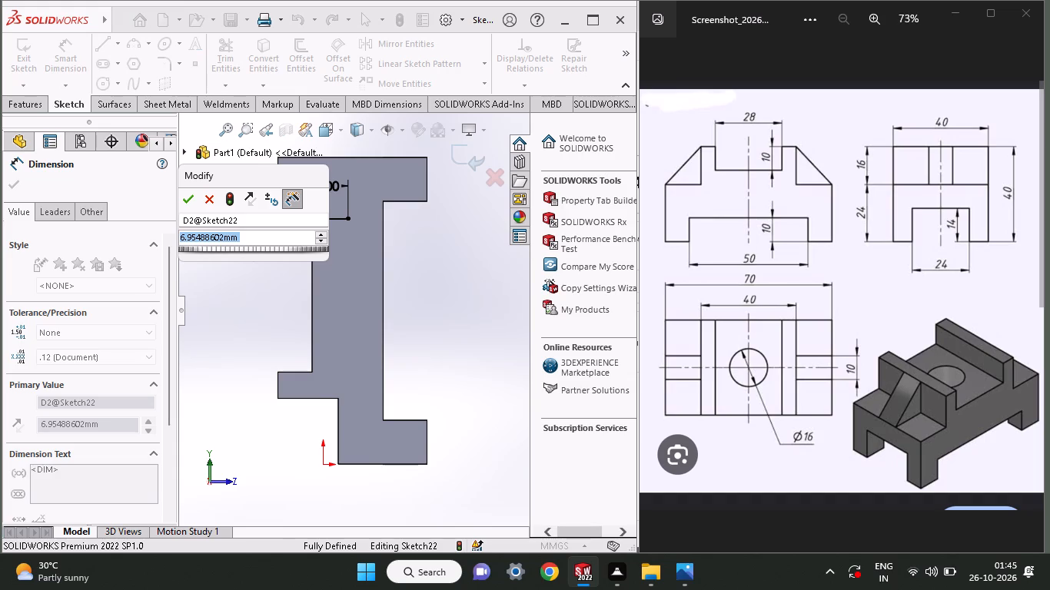
{"action": "type", "text": "14"}
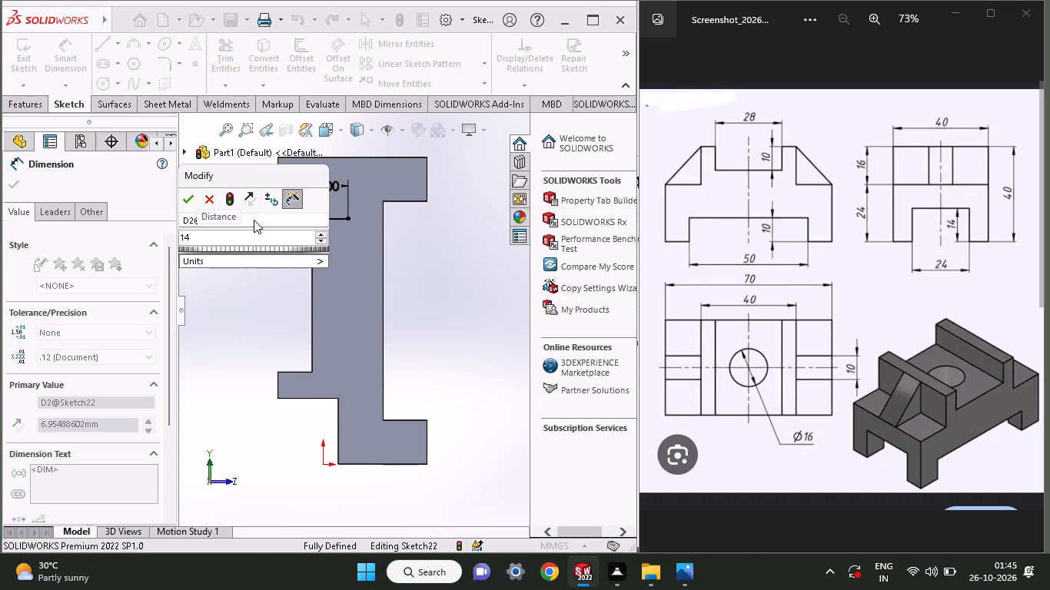
{"action": "key", "text": "Return"}
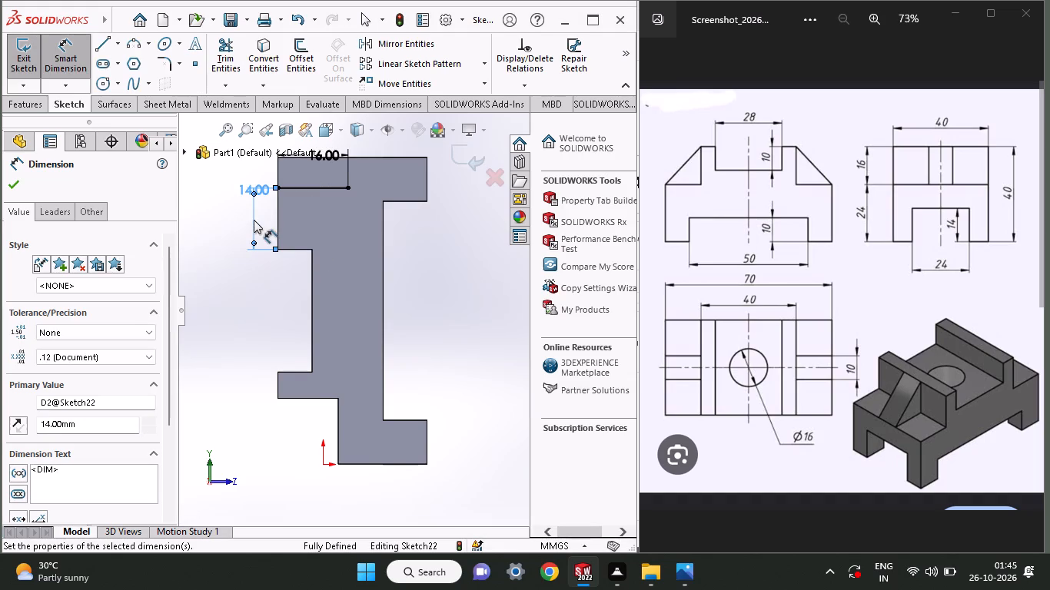
Set the distance between the slot's corner and the line to 6 mm.
{"action": "double_click", "coordinate": [258, 193]}
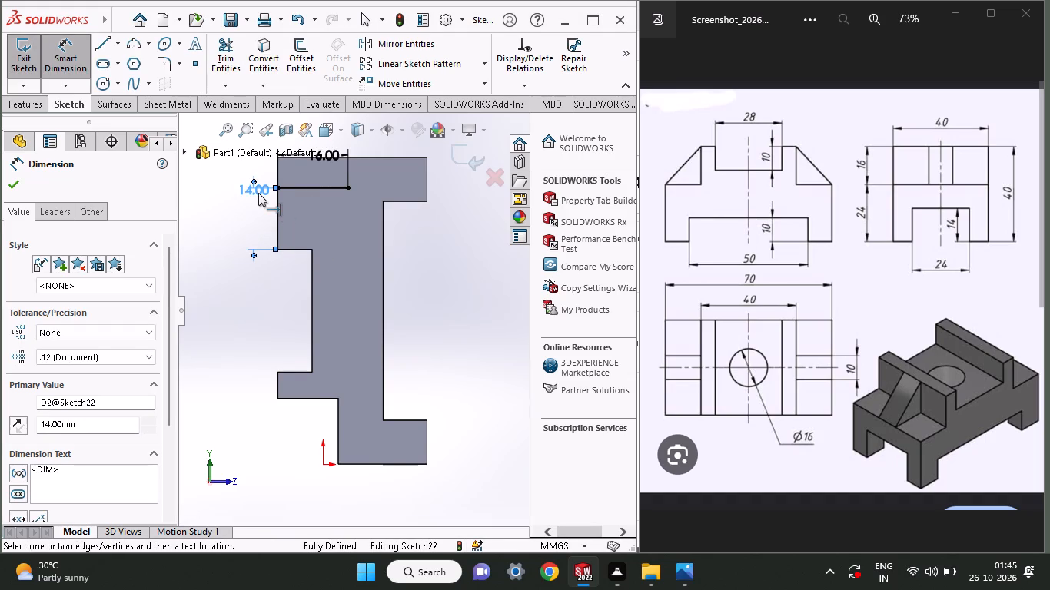
{"action": "double_click", "coordinate": [262, 187]}
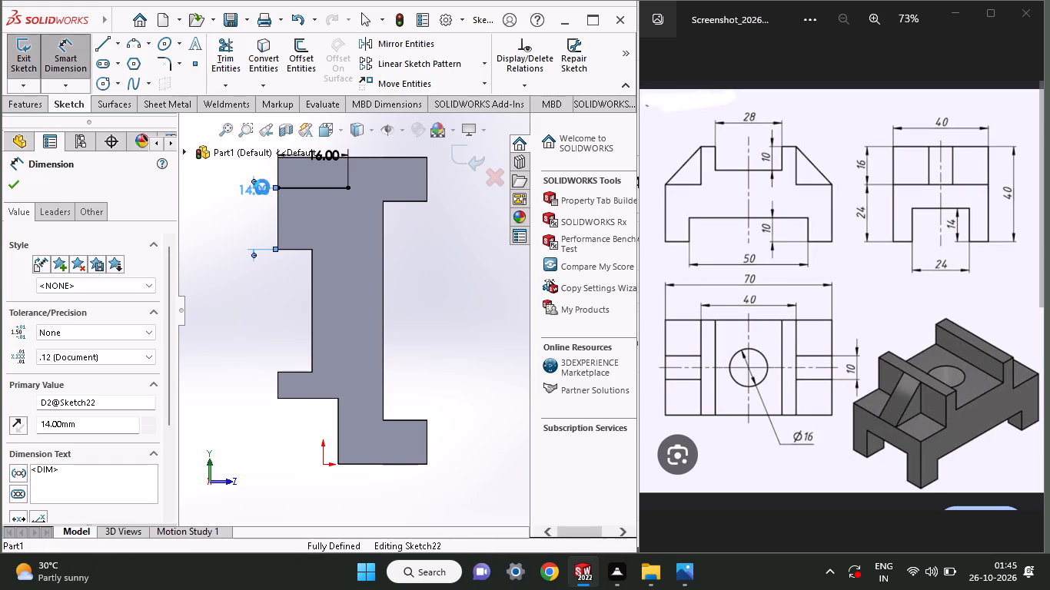
{"action": "key", "text": "6"}
{"action": "key", "text": "Return"}
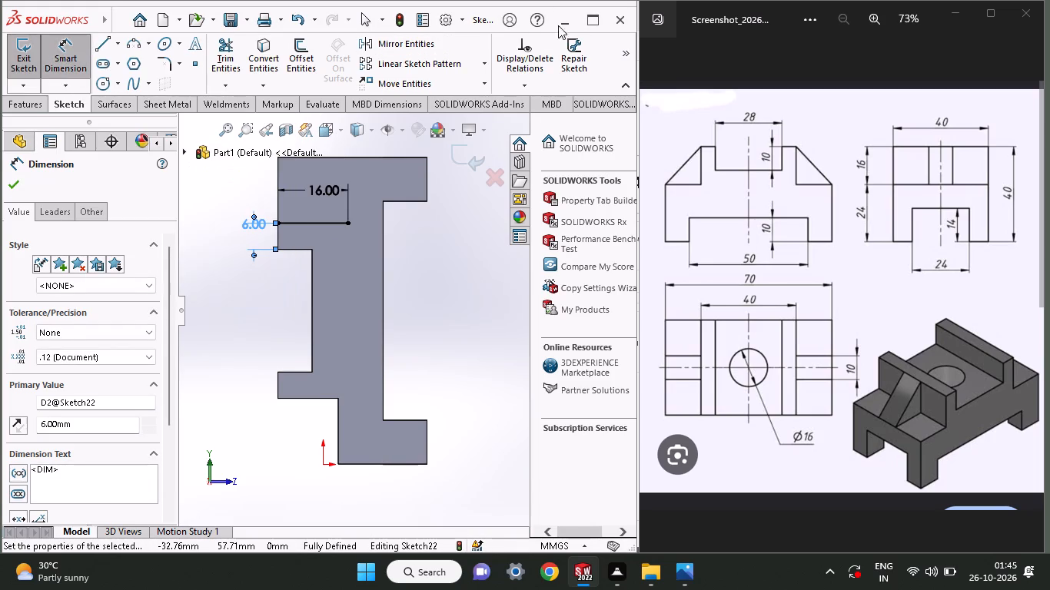
Sketch a corner rectangle 16 mm by 15 mm from the line's inner endpoint to the body's far outer corner opposite the feet.
{"action": "left_click", "coordinate": [619, 50]}
{"action": "left_click", "coordinate": [589, 114]}
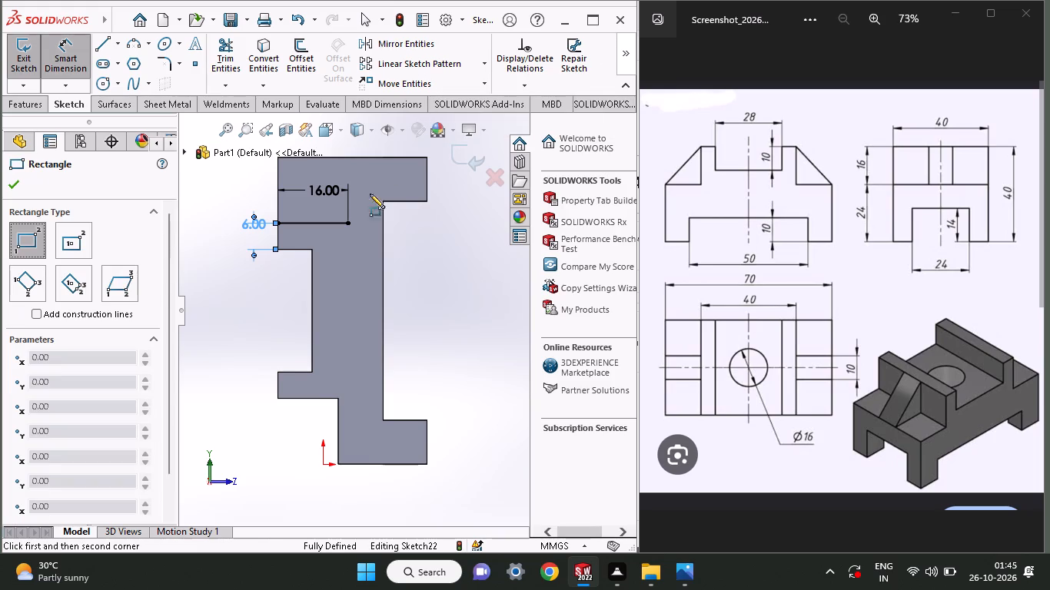
{"action": "left_click", "coordinate": [346, 222]}
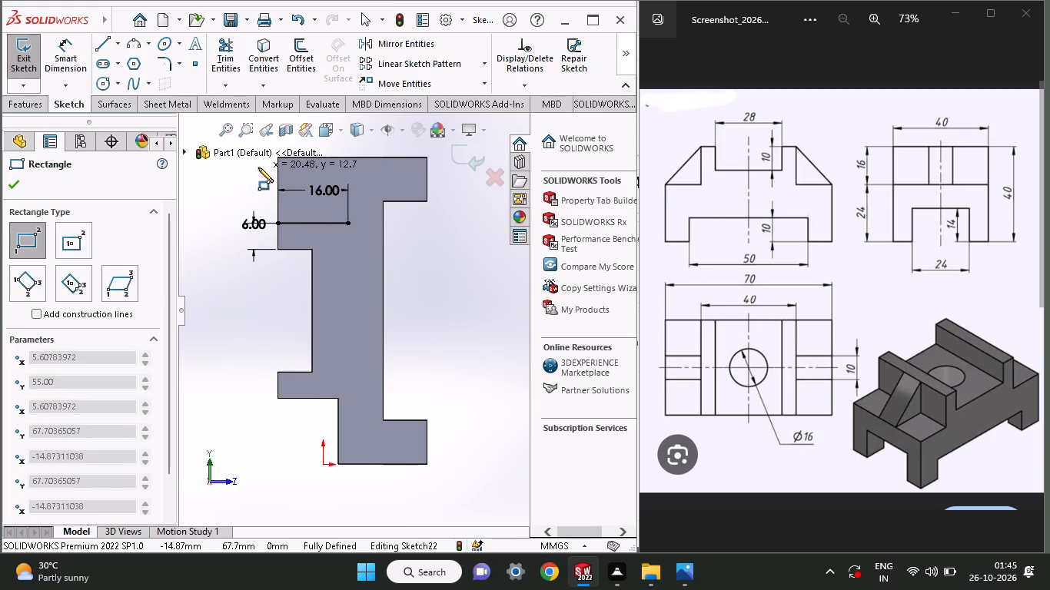
{"action": "scroll", "coordinate": [258, 167], "scroll_direction": "up", "scroll_amount": 9, "text": "ctrl"}
{"action": "scroll", "coordinate": [345, 237], "scroll_direction": "up", "scroll_amount": 4, "text": "ctrl"}
{"action": "scroll", "coordinate": [345, 237], "scroll_direction": "down", "scroll_amount": 2, "text": "ctrl"}
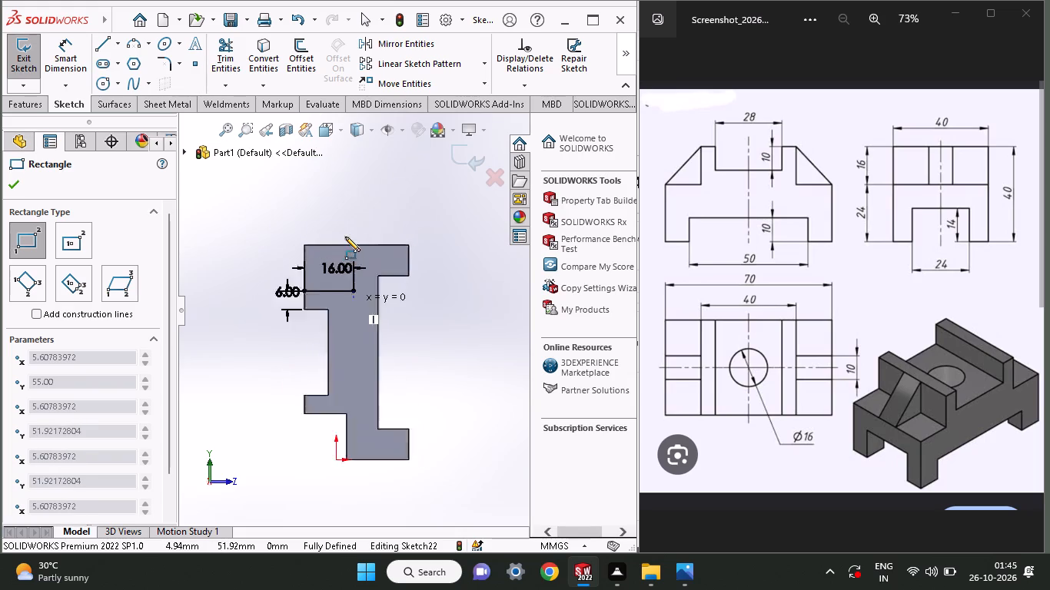
{"action": "scroll", "coordinate": [345, 237], "scroll_direction": "down", "scroll_amount": 3, "text": "ctrl"}
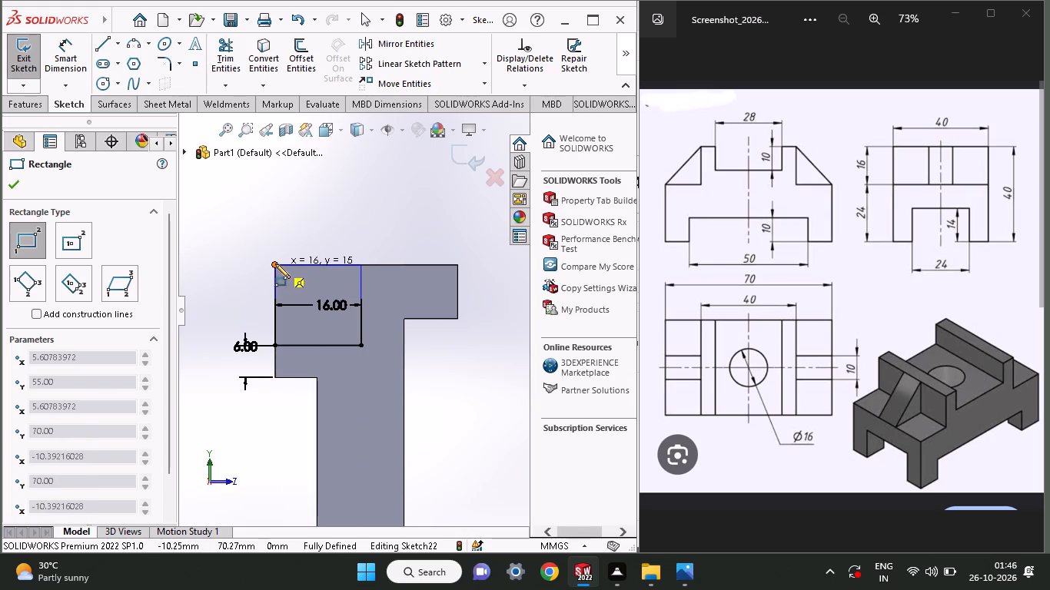
{"action": "left_click", "coordinate": [274, 264]}
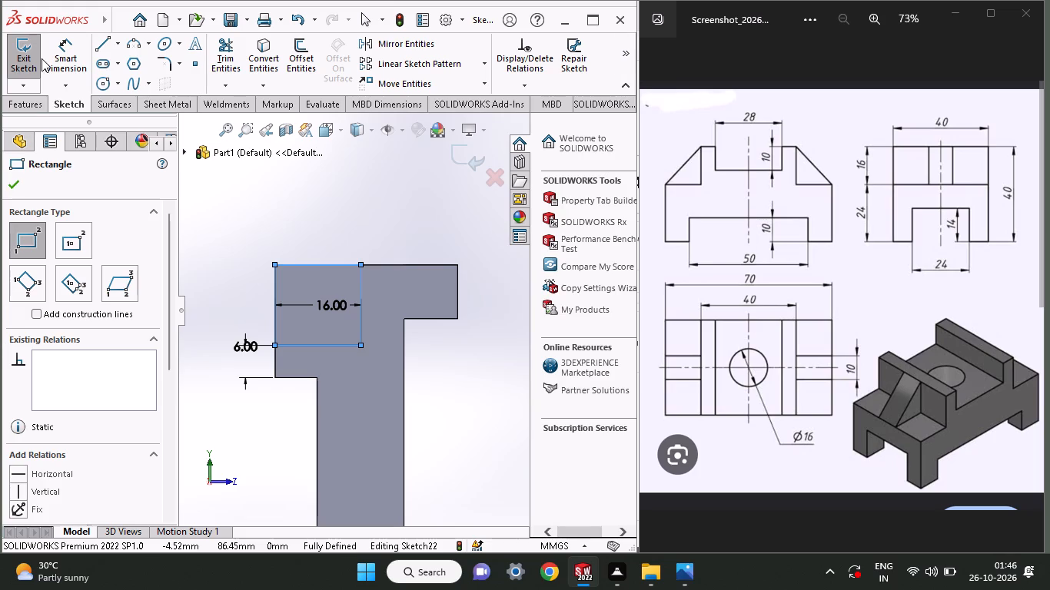
Cut-extrude the rectangle's region blind 87 mm to form the second lower shoulder beside the slot wall.
{"action": "left_click", "coordinate": [28, 111]}
{"action": "left_click", "coordinate": [244, 65]}
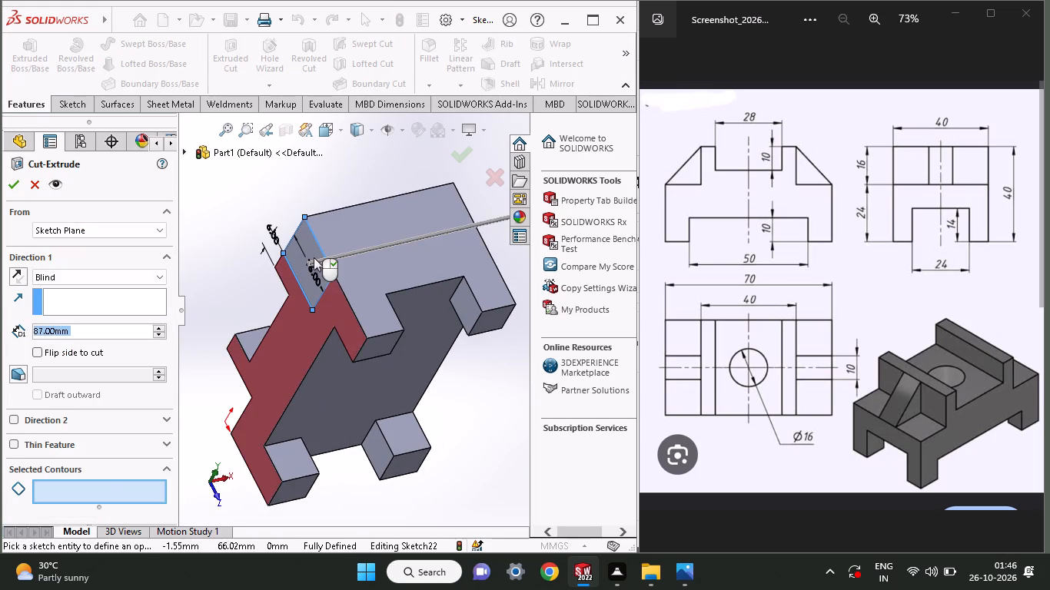
{"action": "left_click", "coordinate": [314, 256]}
{"action": "left_click", "coordinate": [9, 188]}
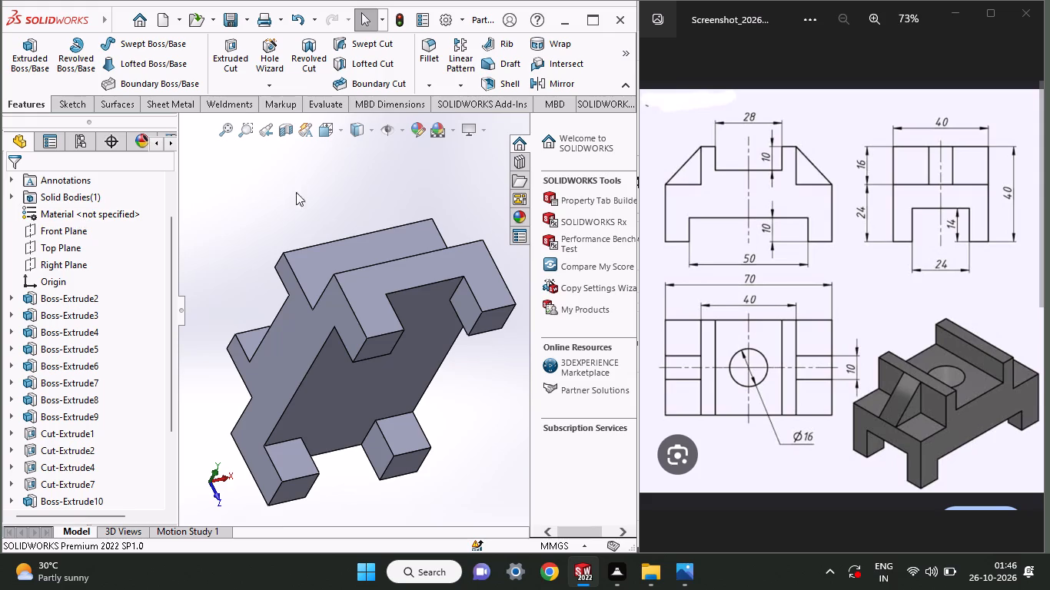
{"action": "middle_click_drag", "start_coordinate": [322, 203], "coordinate": [407, 269]}
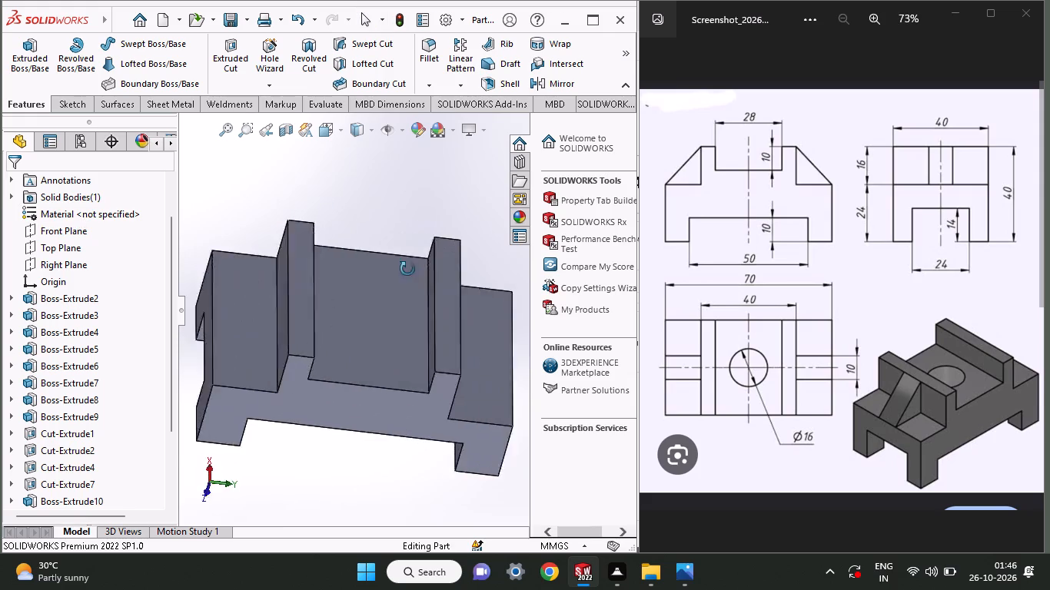
{"action": "middle_click_drag", "start_coordinate": [407, 269], "coordinate": [393, 228]}
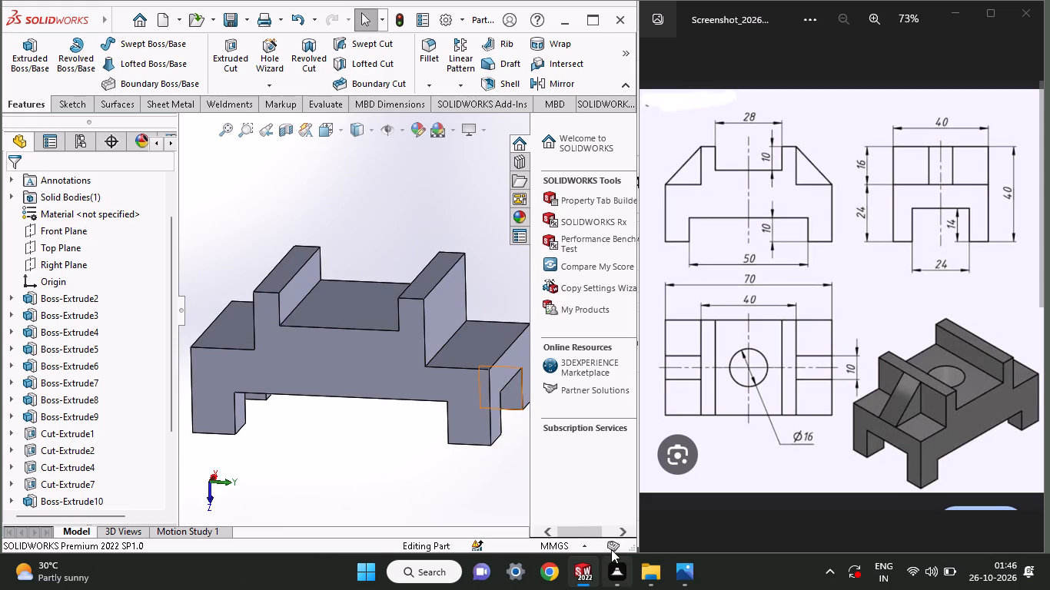
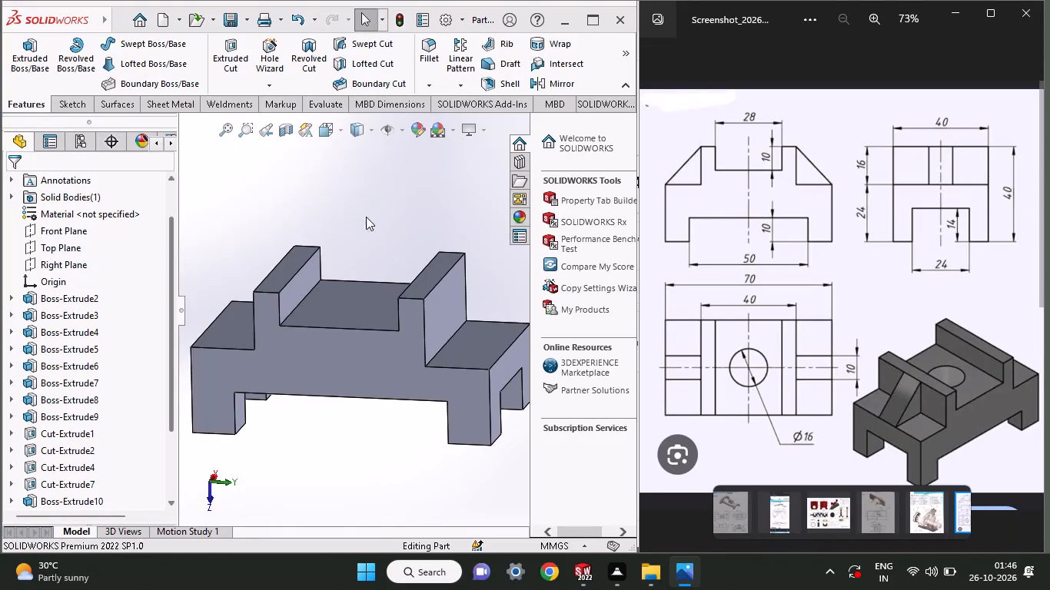
Start a sketch on the top face of the lower shoulder at the origin end of the block.
{"action": "middle_click_drag", "start_coordinate": [336, 193], "coordinate": [415, 217]}
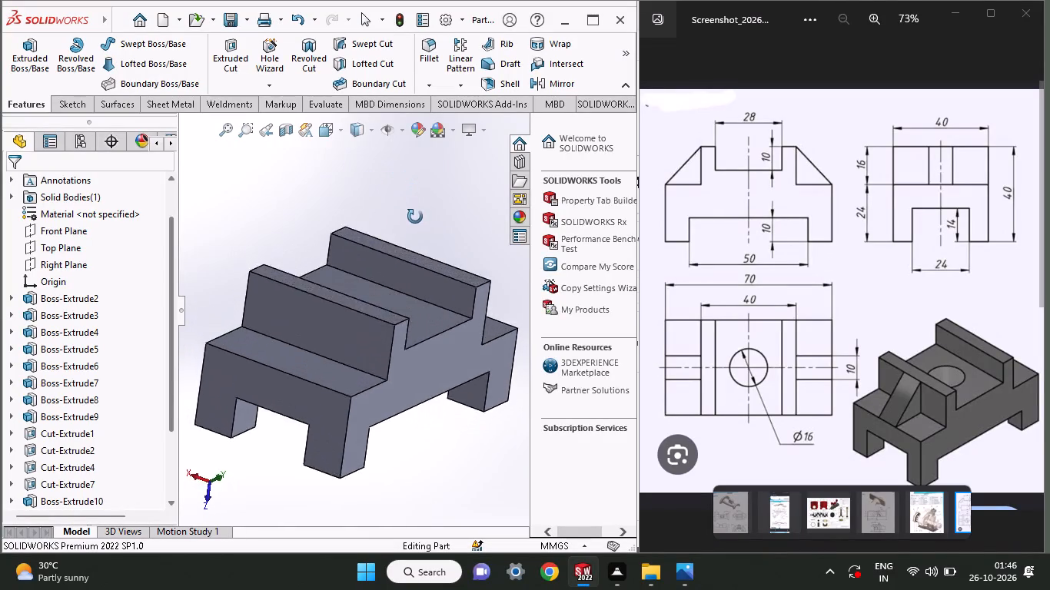
{"action": "middle_click_drag", "start_coordinate": [415, 217], "coordinate": [409, 232]}
{"action": "left_click", "coordinate": [285, 390]}
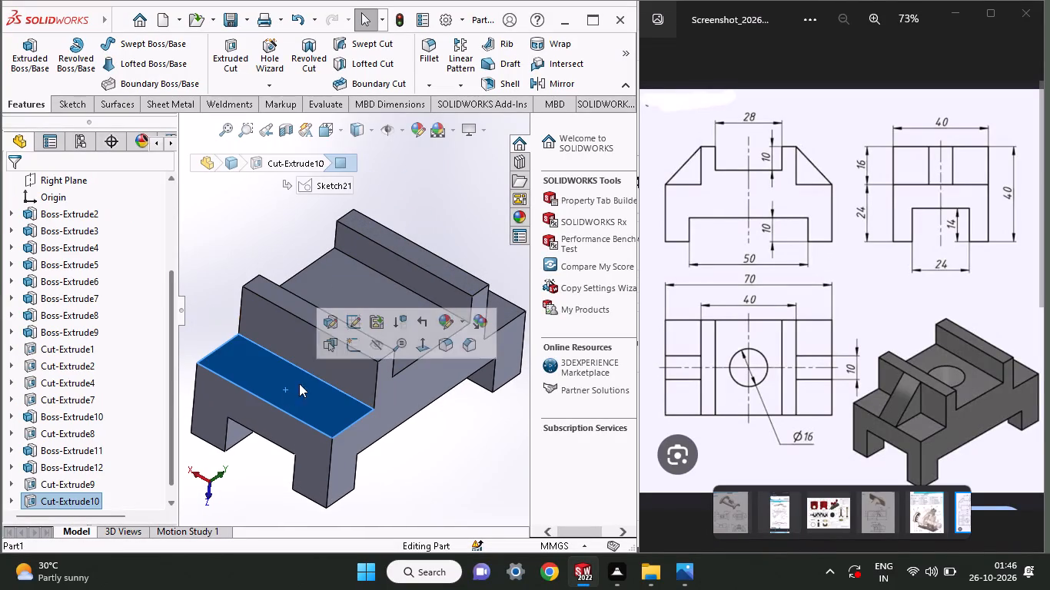
{"action": "left_click", "coordinate": [347, 350]}
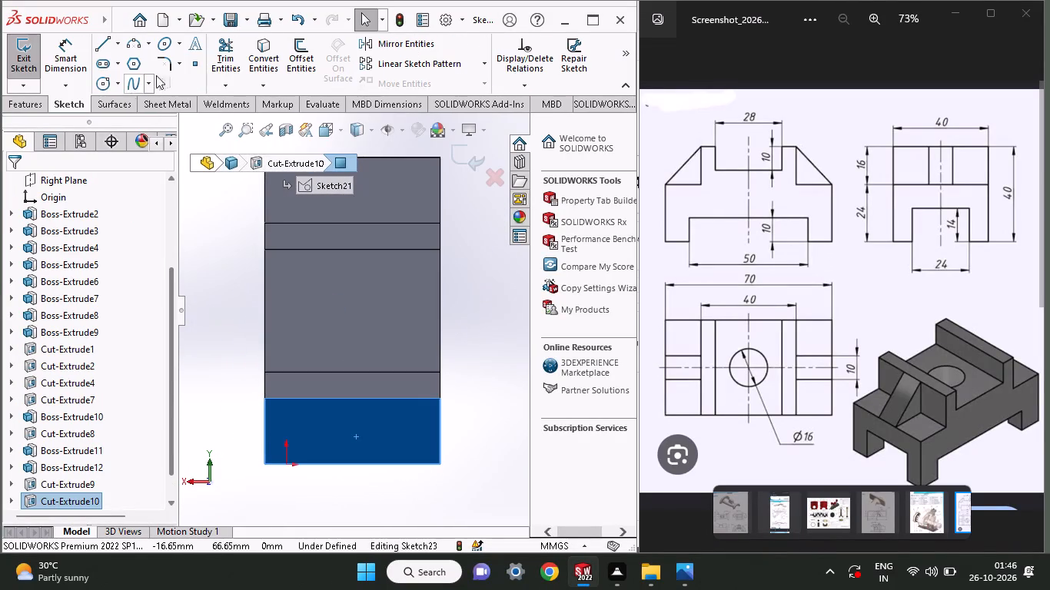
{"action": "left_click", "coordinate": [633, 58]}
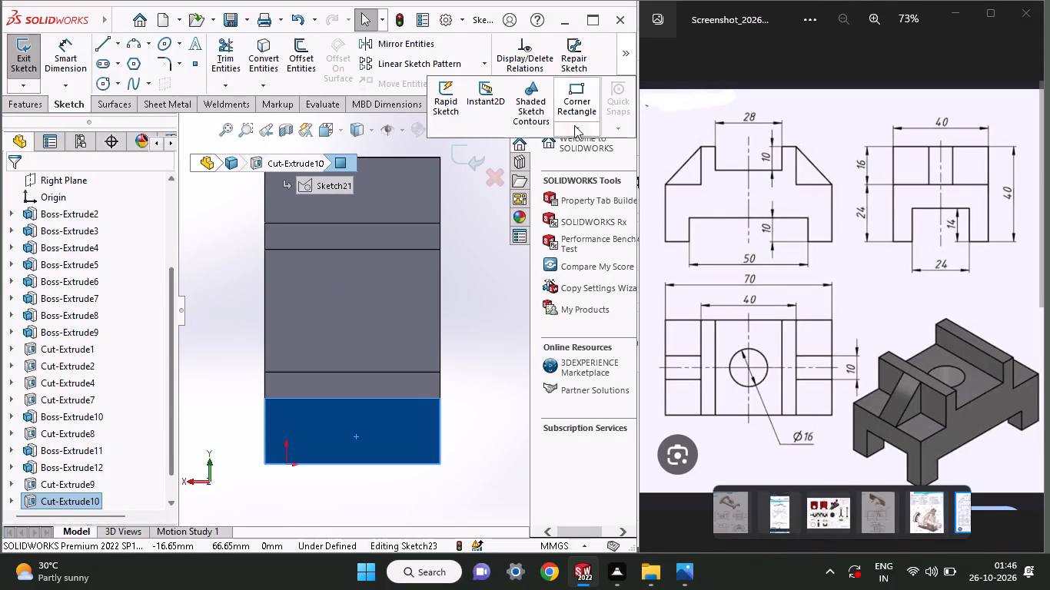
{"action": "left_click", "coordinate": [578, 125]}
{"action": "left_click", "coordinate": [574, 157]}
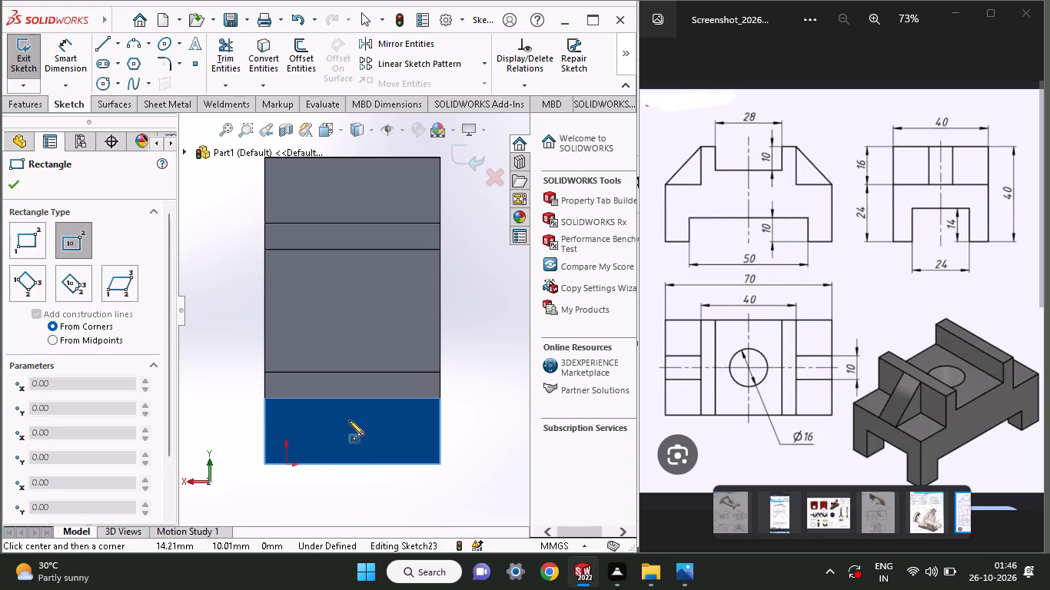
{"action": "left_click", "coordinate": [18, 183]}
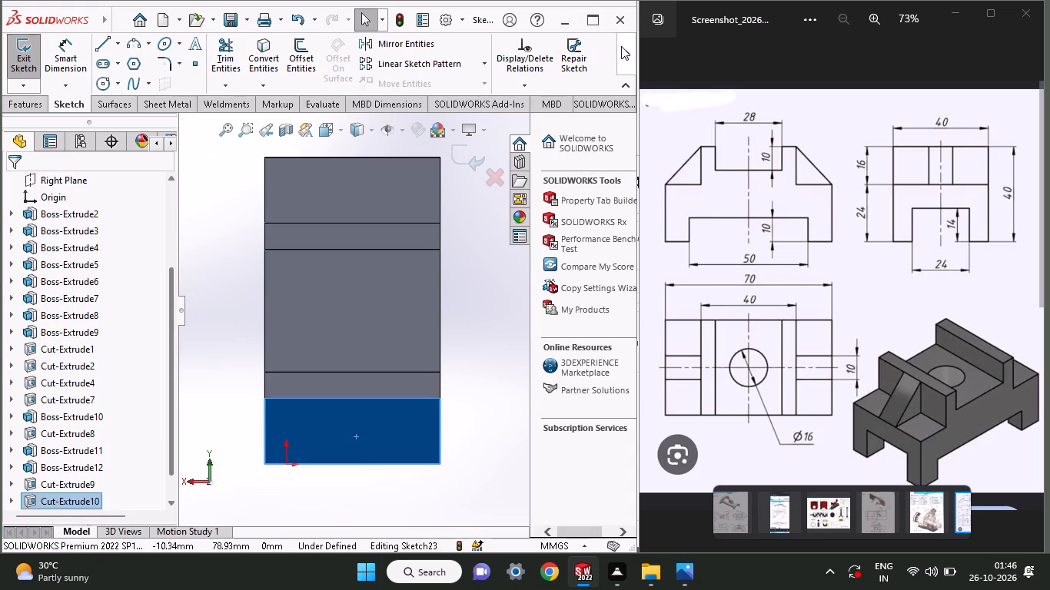
Sketch a corner rectangle about 12 mm by 15 mm across the middle of the shoulder, from its outer edge to the slot wall.
{"action": "left_click", "coordinate": [626, 45]}
{"action": "left_click", "coordinate": [578, 126]}
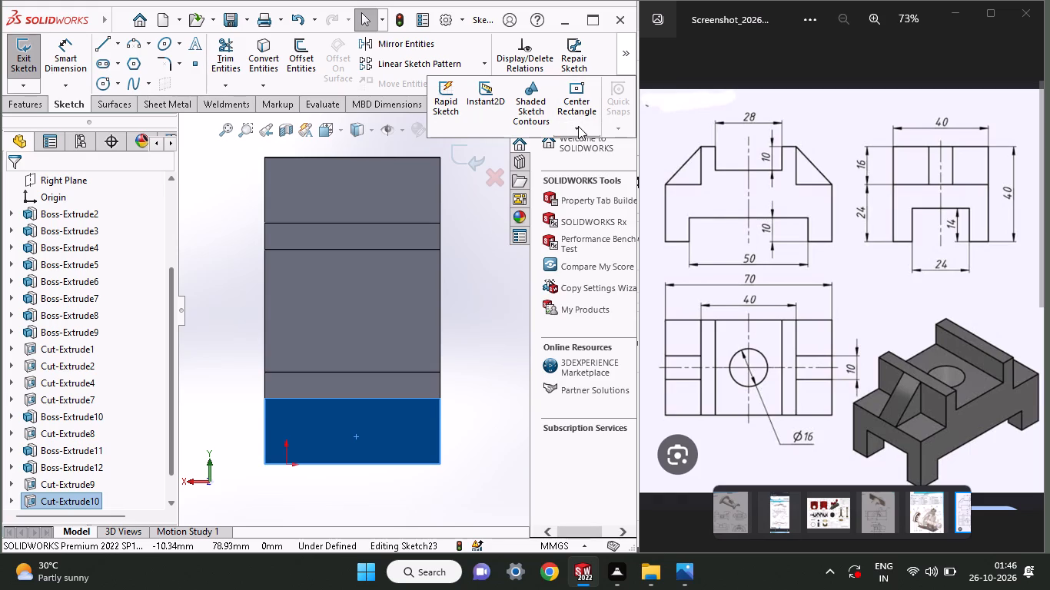
{"action": "left_click", "coordinate": [574, 147]}
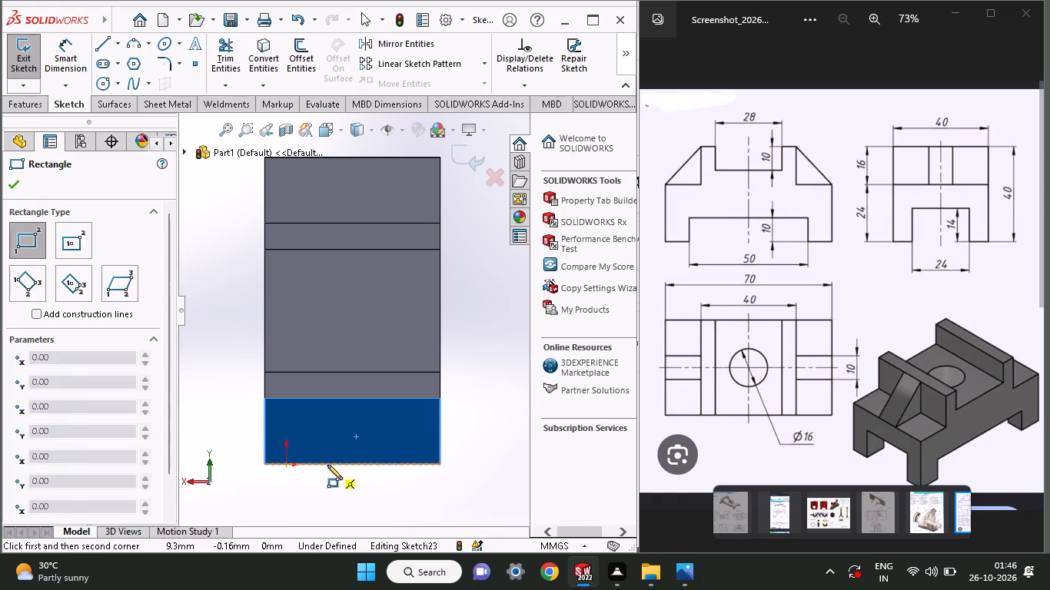
{"action": "left_click", "coordinate": [327, 465]}
{"action": "left_click", "coordinate": [378, 398]}
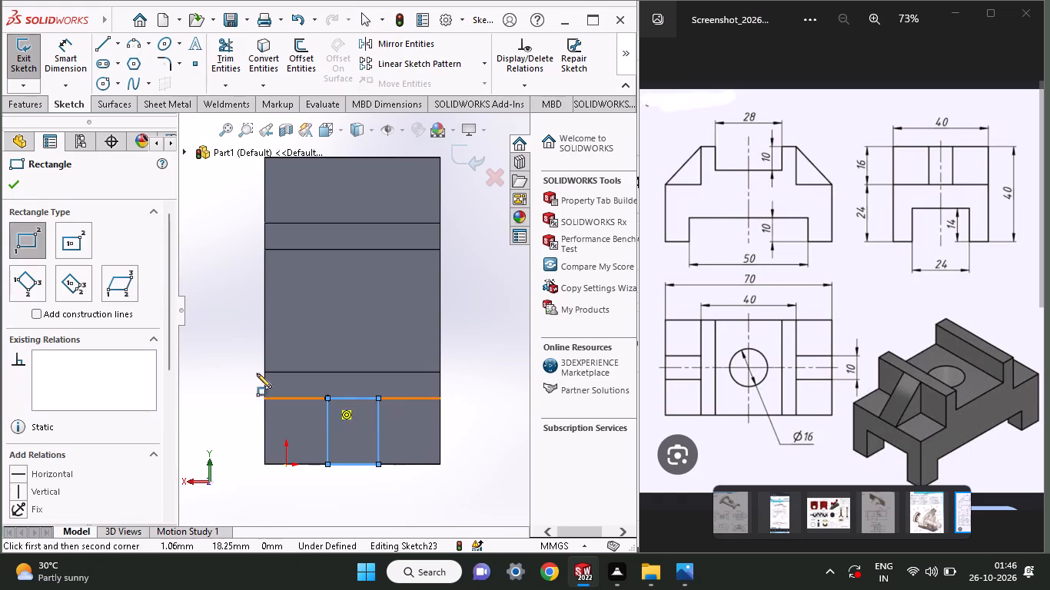
Dimension the distance from the midpoint of the rectangle's outer side to its endpoint farther from the origin as 5 mm.
{"action": "left_click", "coordinate": [74, 46]}
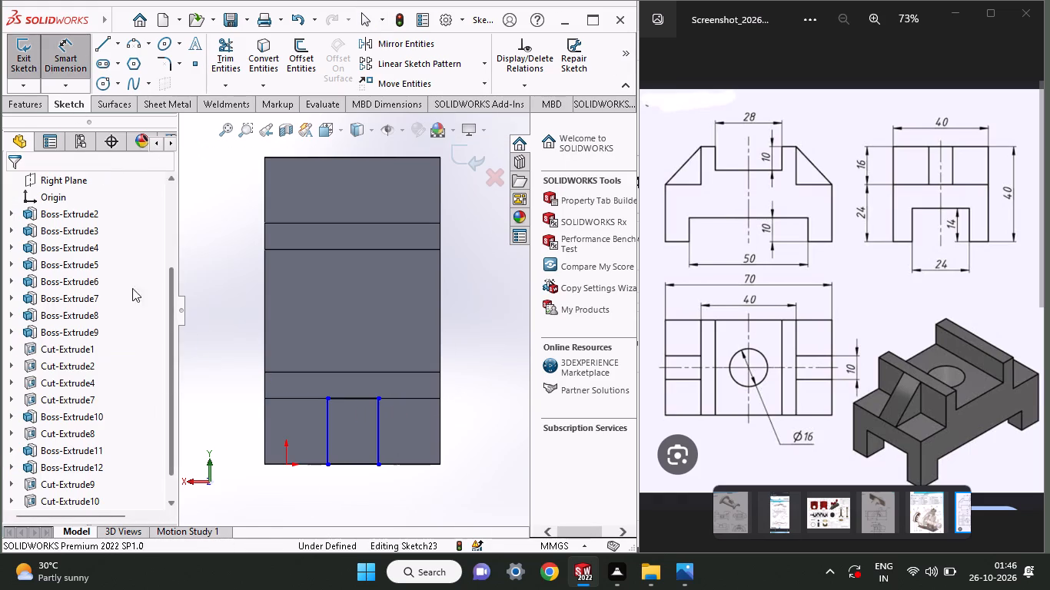
{"action": "left_click", "coordinate": [352, 464]}
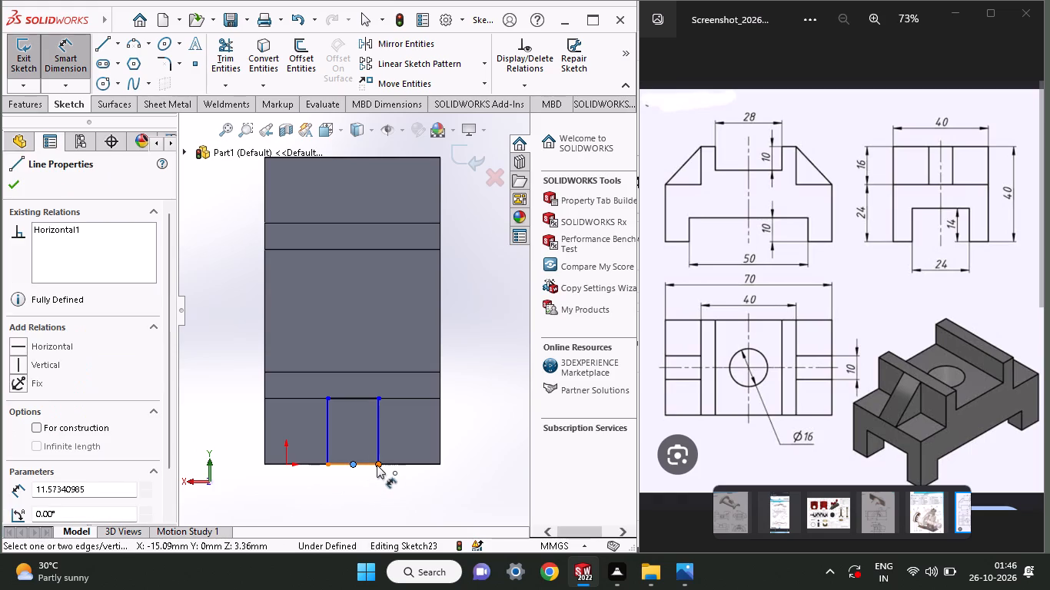
{"action": "left_click", "coordinate": [377, 464]}
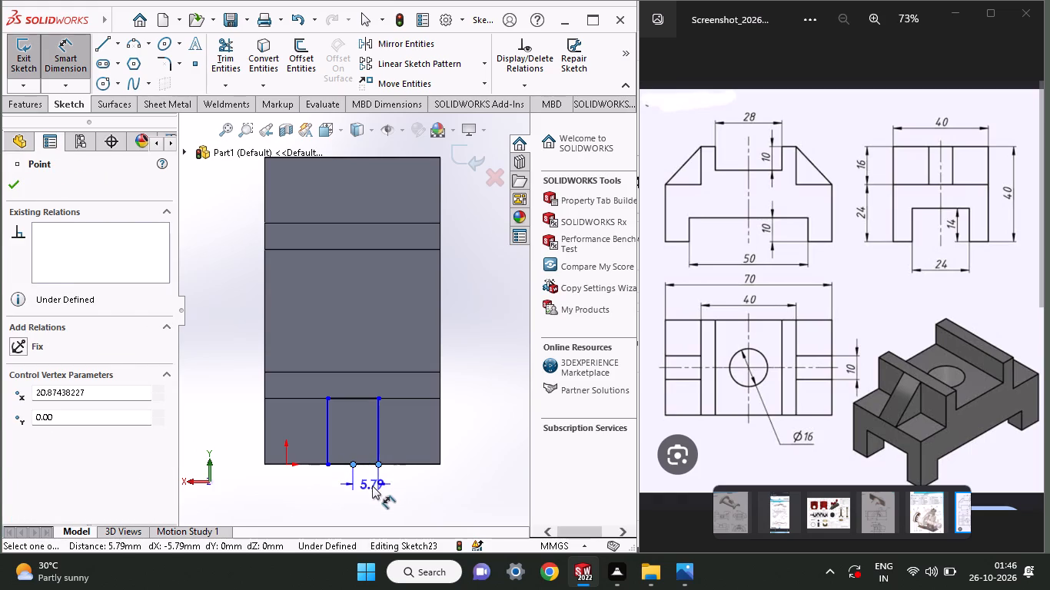
{"action": "left_click", "coordinate": [372, 486]}
{"action": "key", "text": "5"}
{"action": "key", "text": "Return"}
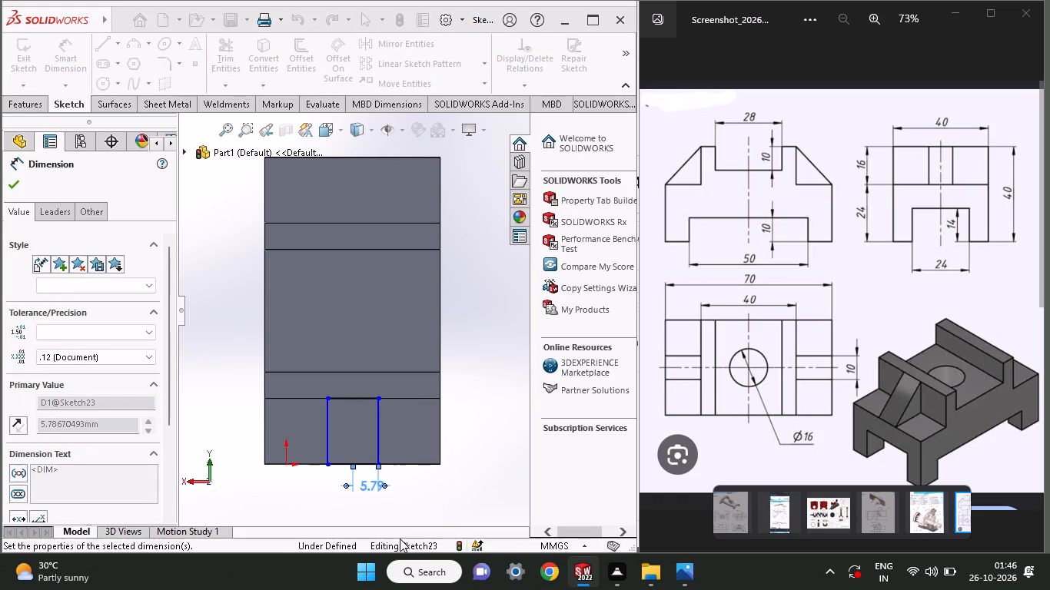
Add a driven dimension from the midpoint of the rectangle's outer side to its endpoint nearer the origin.
{"action": "left_click", "coordinate": [333, 465]}
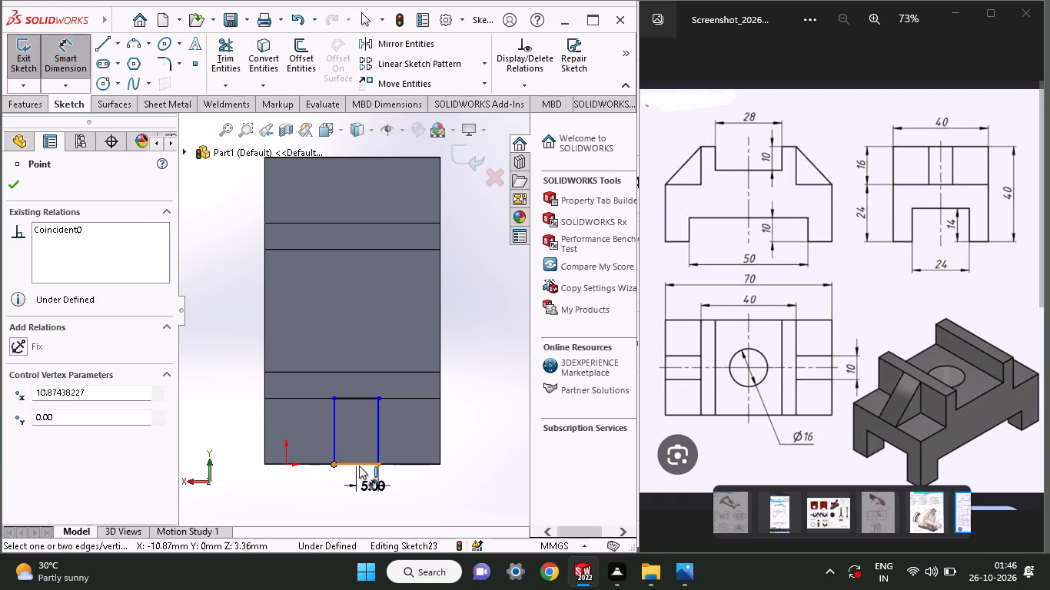
{"action": "left_click", "coordinate": [357, 462]}
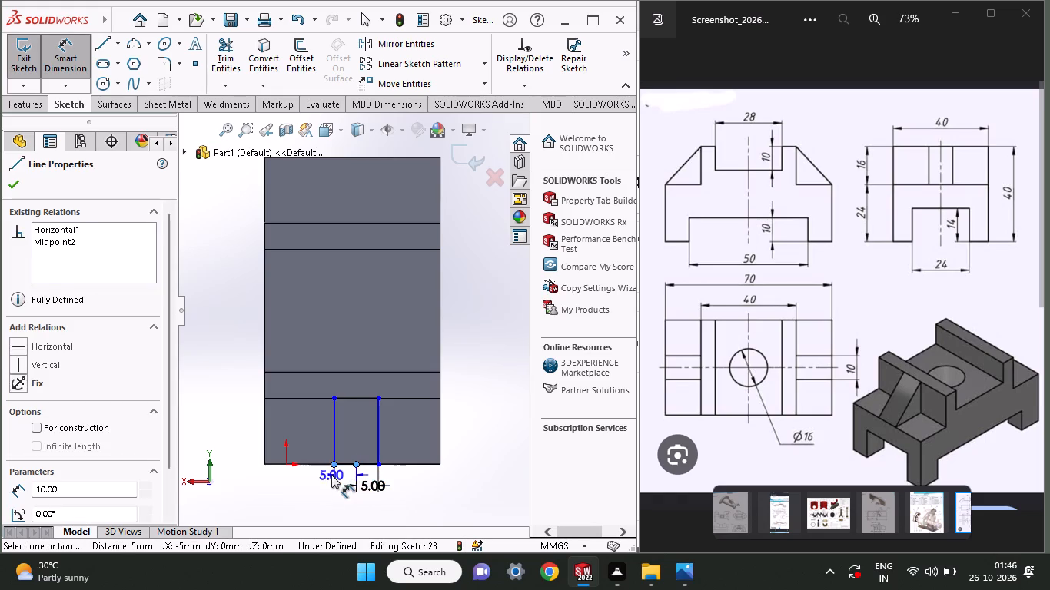
{"action": "left_click", "coordinate": [331, 479]}
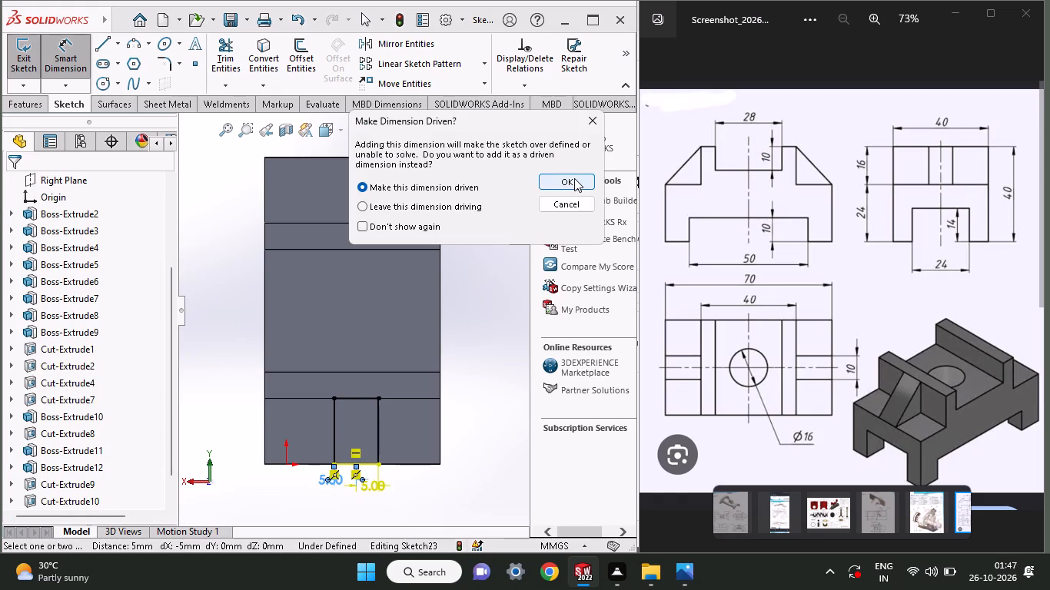
{"action": "left_click", "coordinate": [574, 178]}
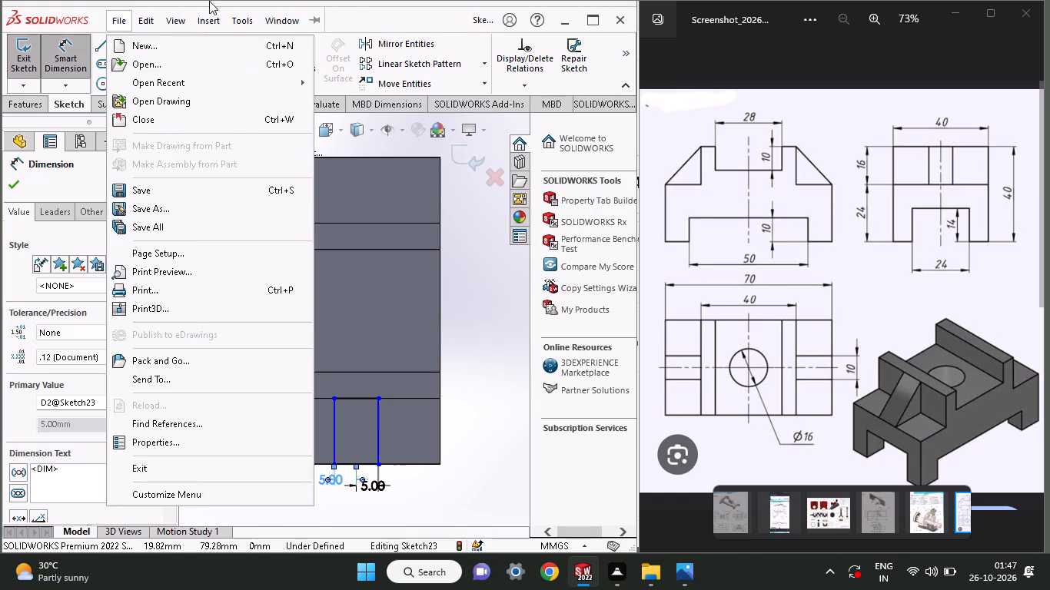
{"action": "left_click", "coordinate": [61, 52]}
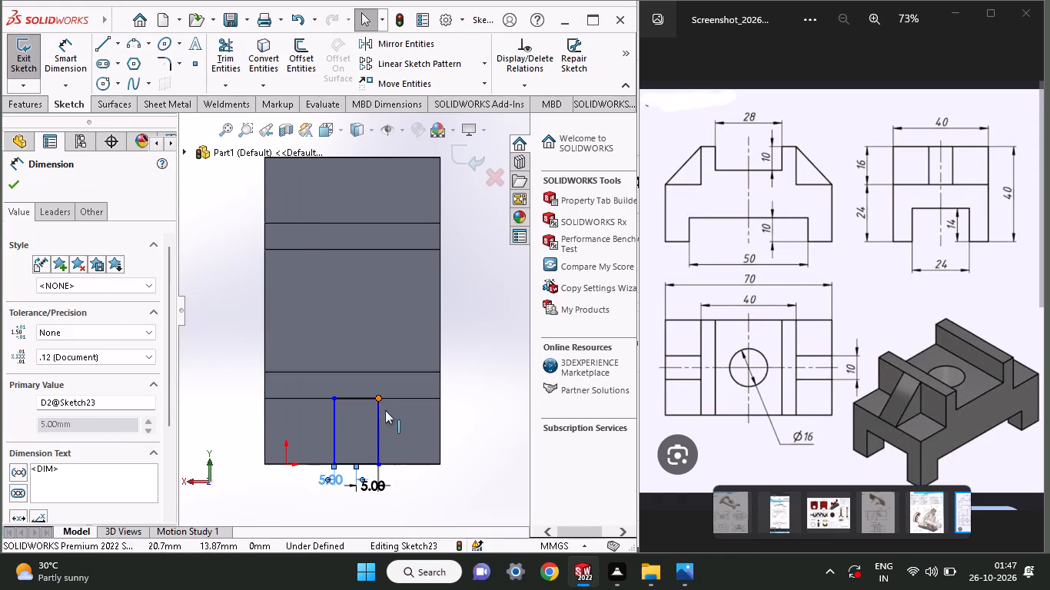
Dimension the distance from the shoulder's outer corner farther from the origin to the rectangle's near side as 15 mm.
{"action": "left_click", "coordinate": [75, 69]}
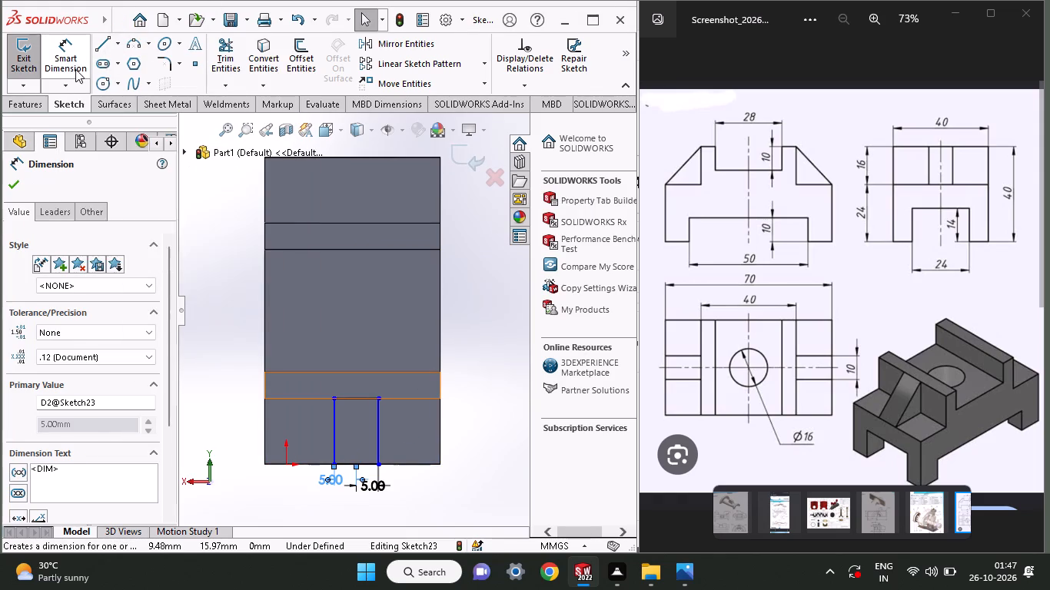
{"action": "left_click", "coordinate": [440, 465]}
{"action": "left_click", "coordinate": [380, 394]}
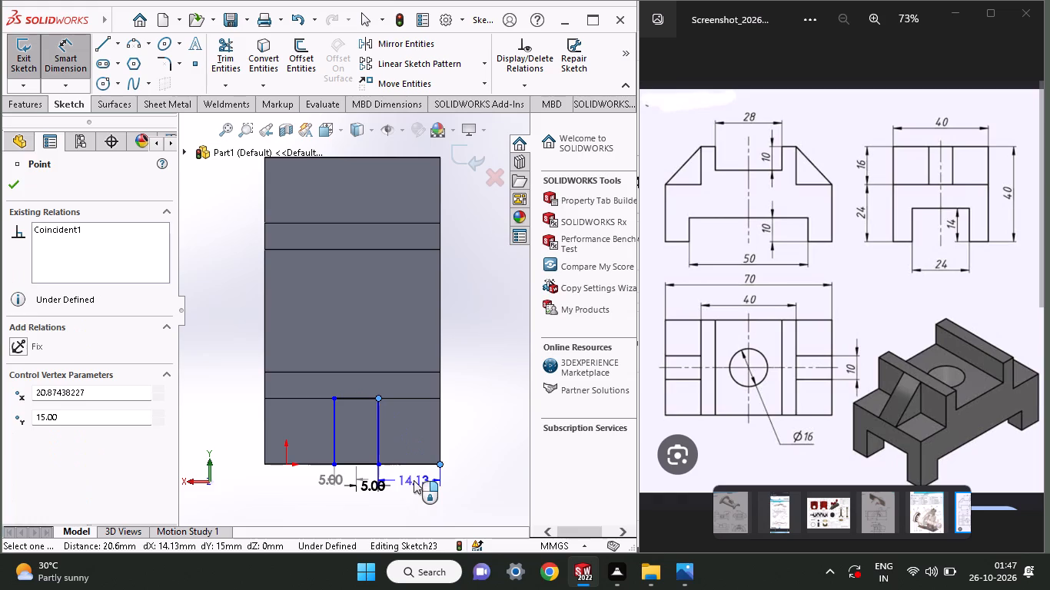
{"action": "left_click", "coordinate": [414, 480]}
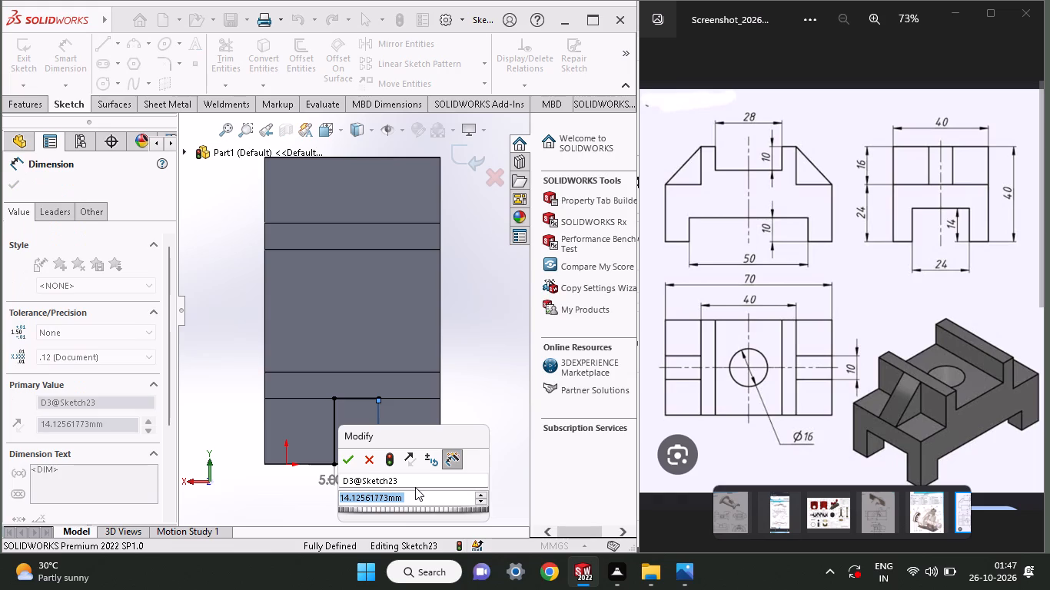
{"action": "type", "text": "15"}
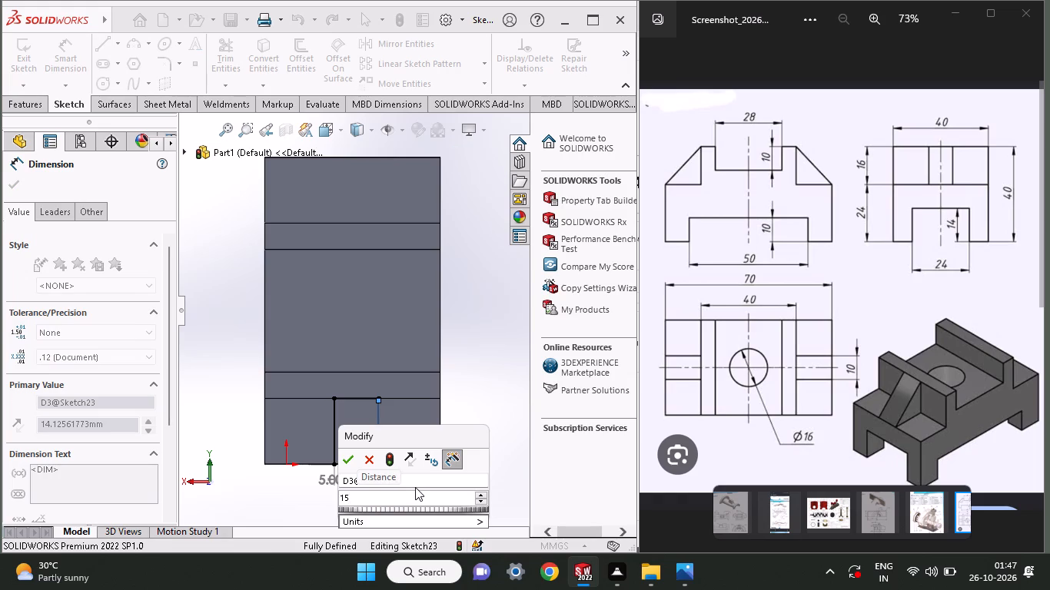
{"action": "key", "text": "Return"}
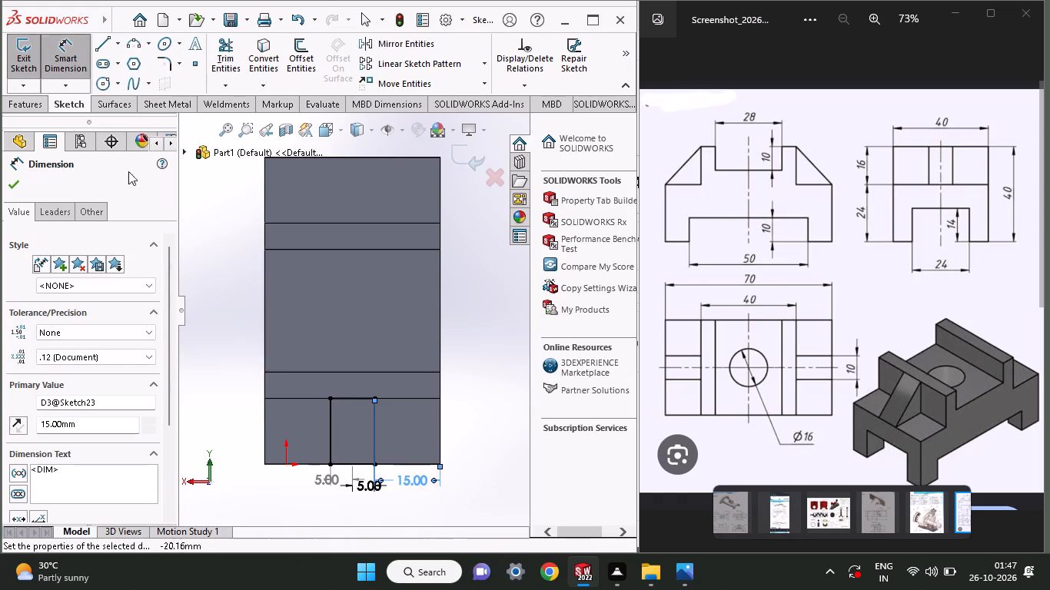
{"action": "left_click", "coordinate": [21, 187]}
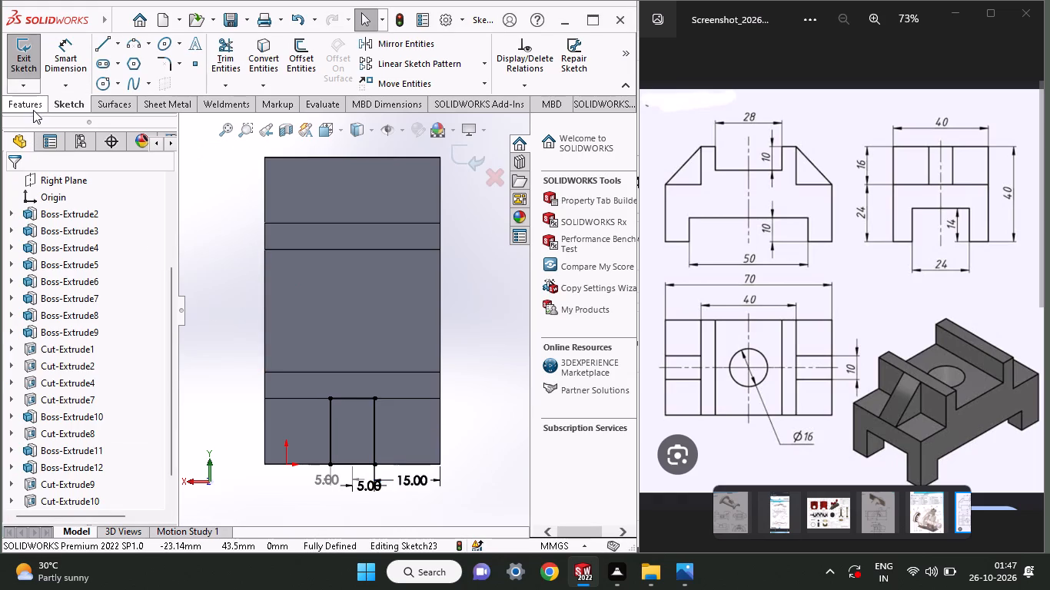
Boss-extrude the rectangle up to the vertex on the adjacent slot wall's top outer edge, merging the result.
{"action": "left_click", "coordinate": [33, 98]}
{"action": "left_click", "coordinate": [32, 64]}
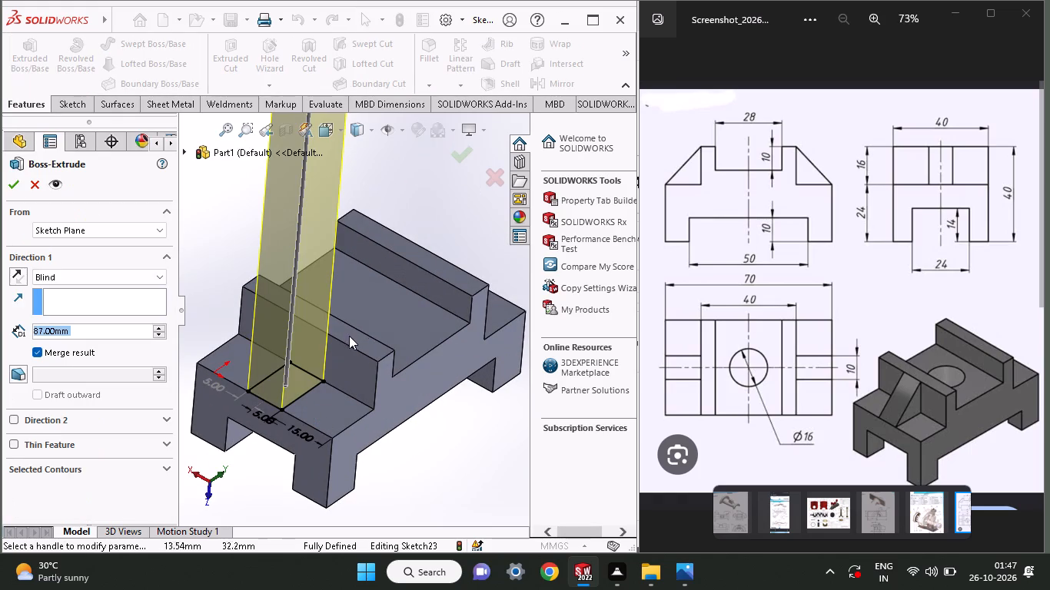
{"action": "left_click", "coordinate": [346, 346]}
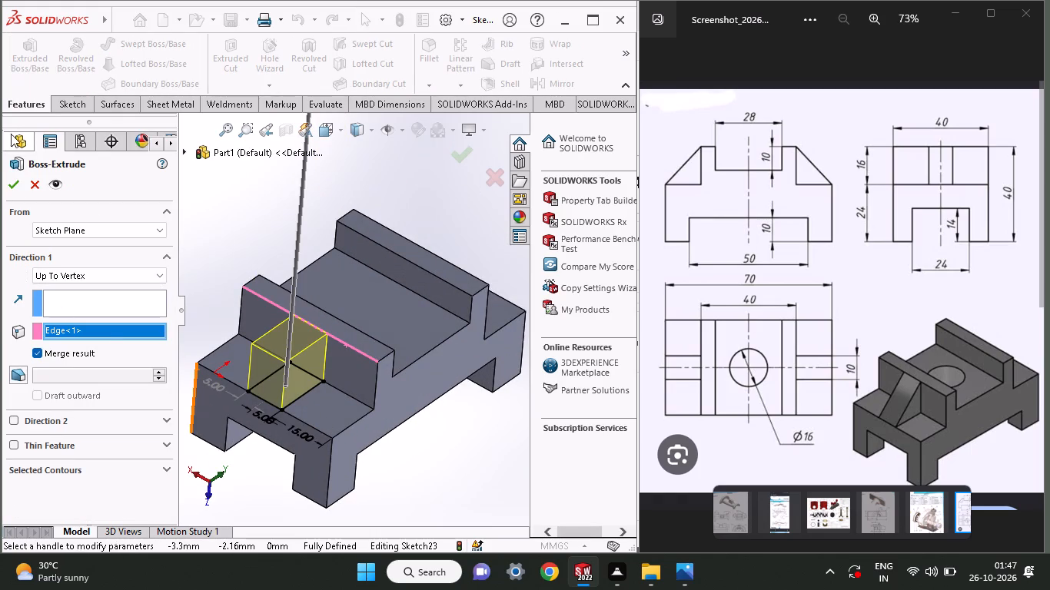
{"action": "left_click", "coordinate": [15, 177]}
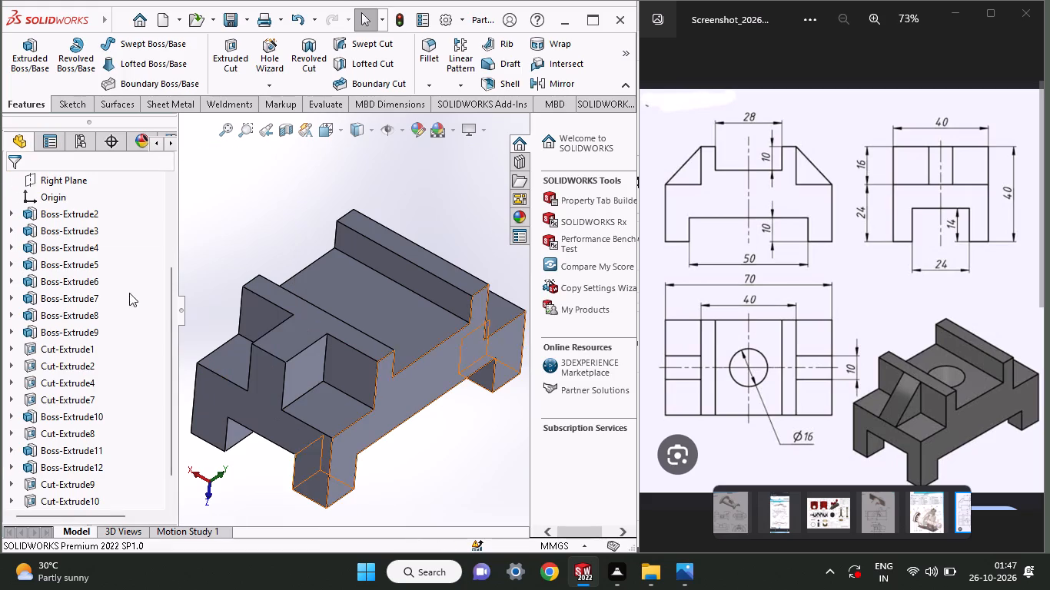
On the opposite shoulder's top face, sketch a corner rectangle about 11.3 by 15 mm from the wall to the outer edge.
{"action": "middle_click_drag", "start_coordinate": [476, 465], "coordinate": [451, 539]}
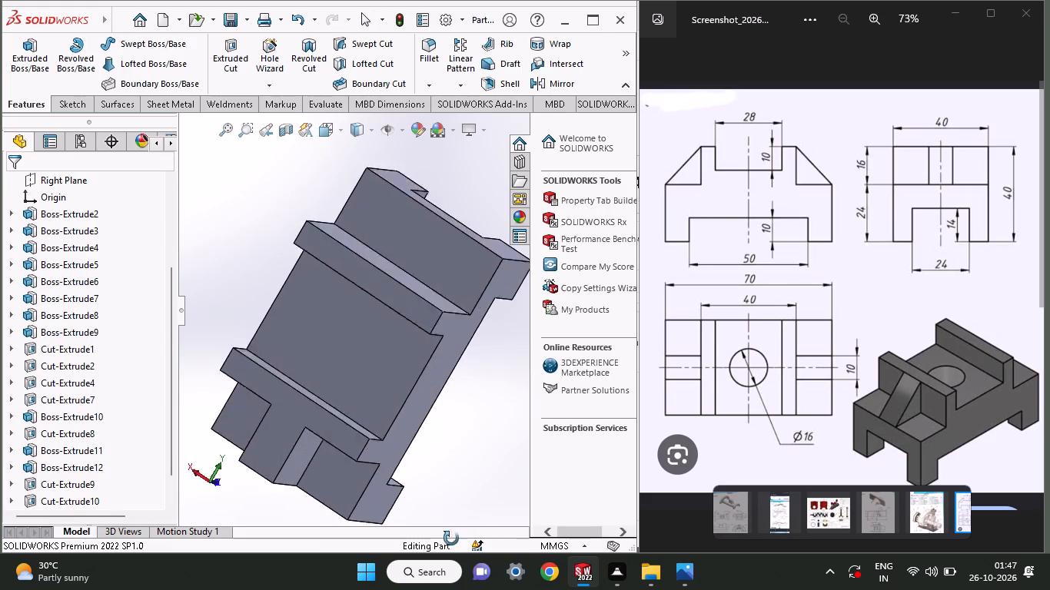
{"action": "middle_click_drag", "start_coordinate": [451, 539], "coordinate": [384, 529]}
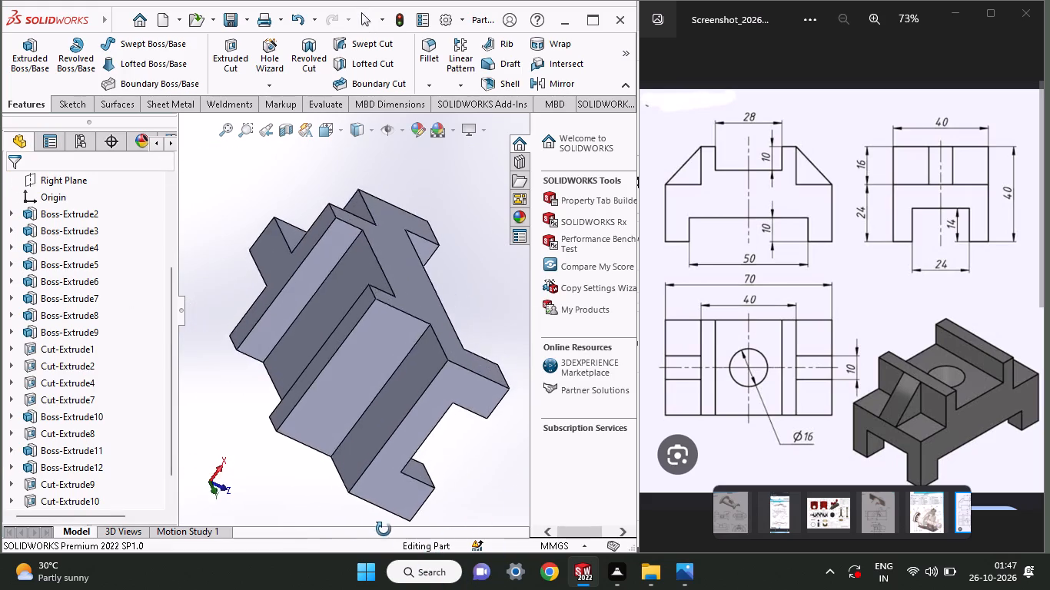
{"action": "middle_click_drag", "start_coordinate": [384, 529], "coordinate": [480, 511]}
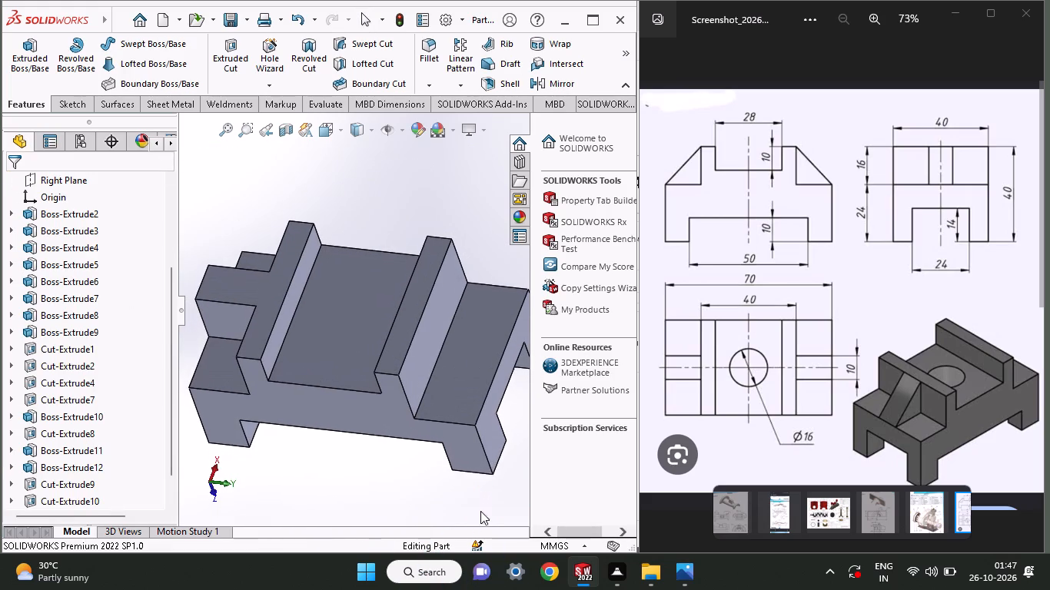
{"action": "left_click", "coordinate": [473, 341]}
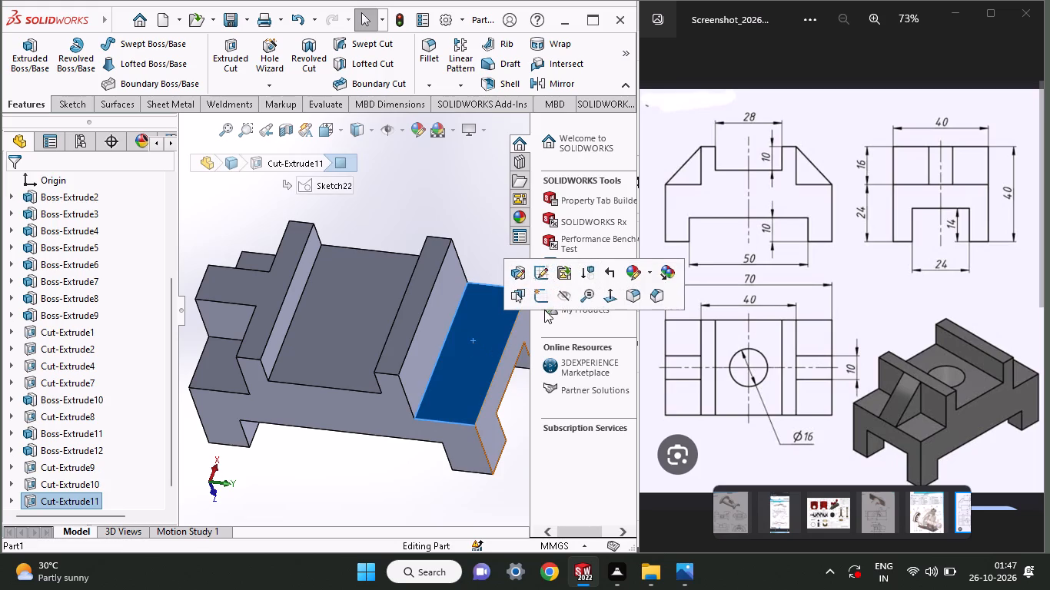
{"action": "left_click", "coordinate": [545, 300]}
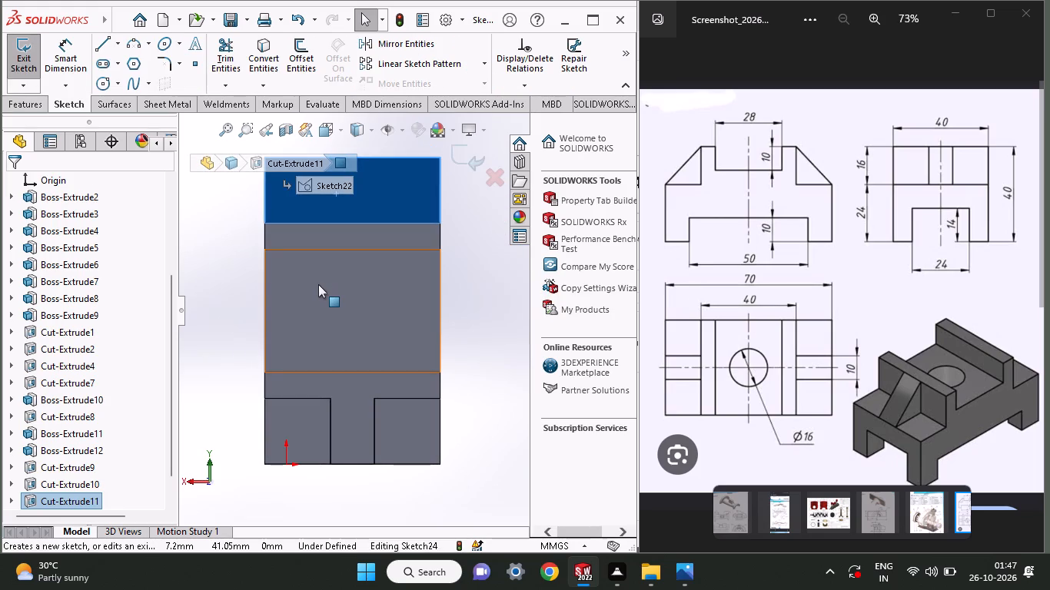
{"action": "scroll", "coordinate": [318, 284], "scroll_direction": "up", "scroll_amount": 3, "text": "ctrl"}
{"action": "scroll", "coordinate": [331, 240], "scroll_direction": "down", "scroll_amount": 3, "text": "ctrl"}
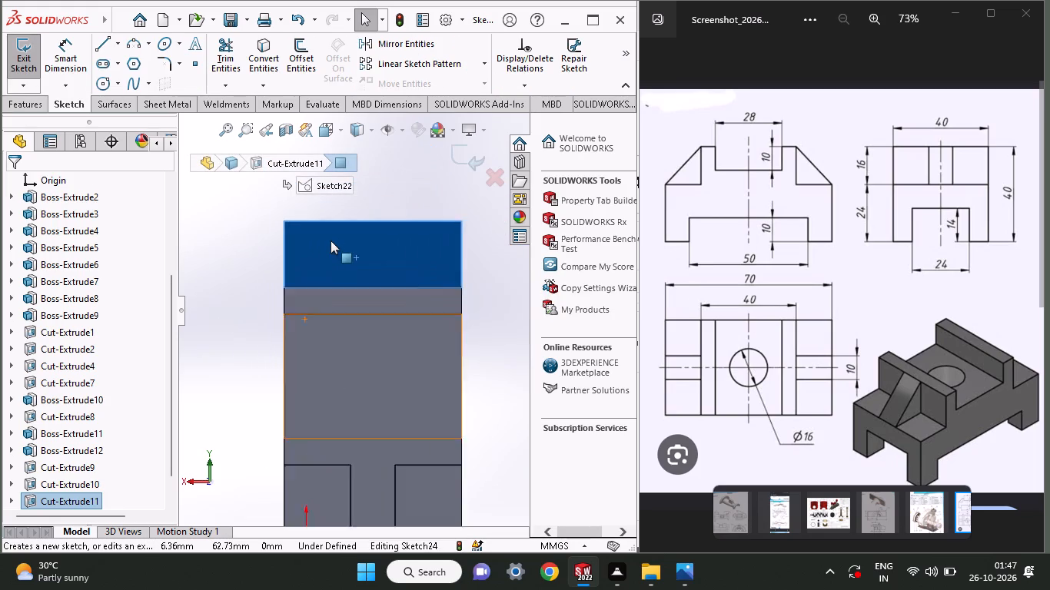
{"action": "scroll", "coordinate": [331, 240], "scroll_direction": "down", "scroll_amount": 5, "text": "ctrl"}
{"action": "scroll", "coordinate": [331, 240], "scroll_direction": "up", "scroll_amount": 4, "text": "ctrl"}
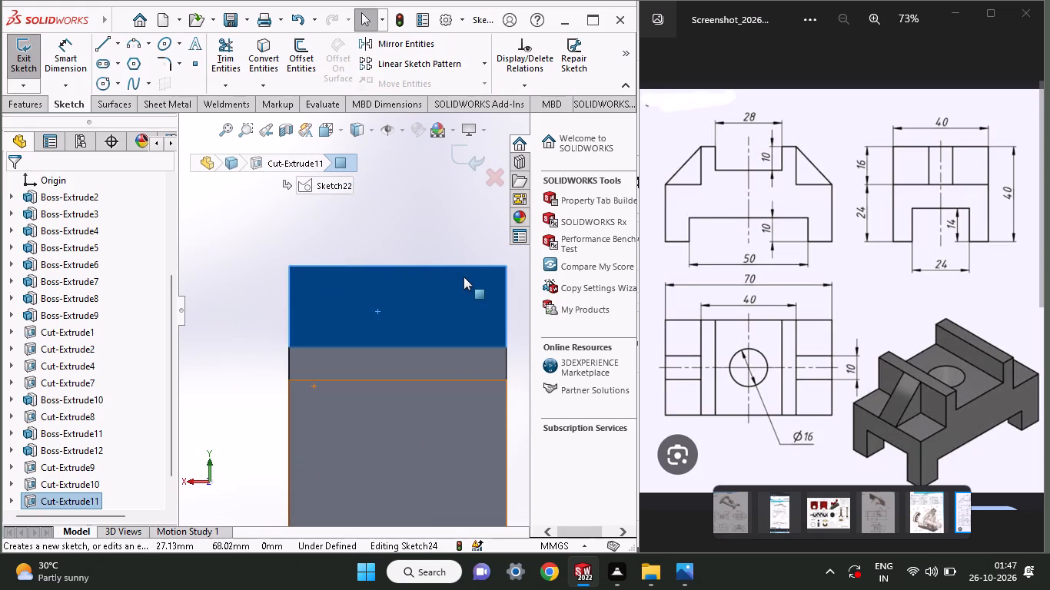
{"action": "left_click", "coordinate": [623, 64]}
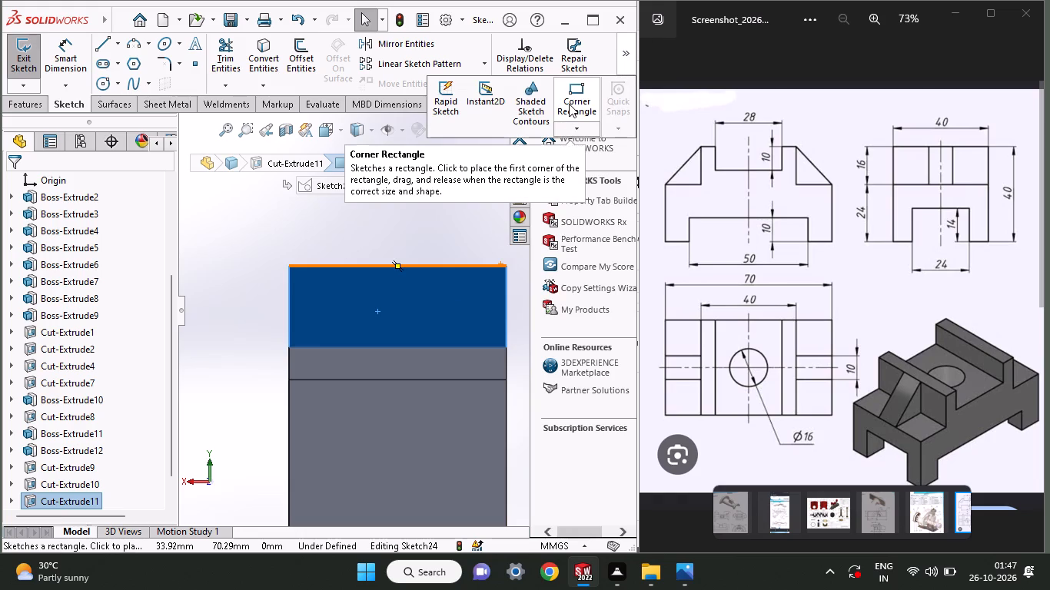
{"action": "left_click", "coordinate": [569, 104]}
{"action": "left_click", "coordinate": [368, 349]}
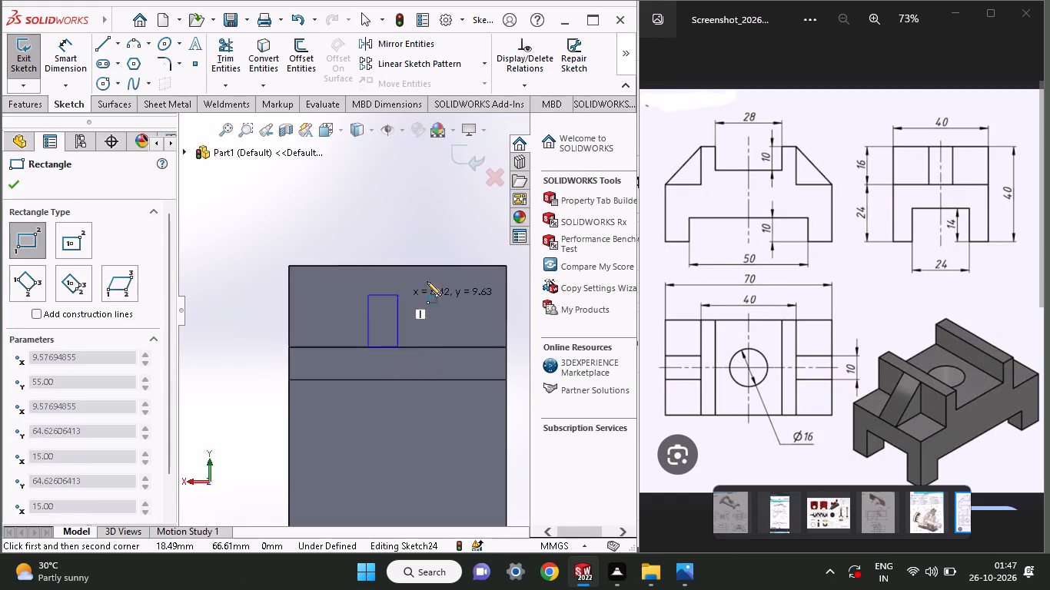
{"action": "left_click", "coordinate": [430, 270]}
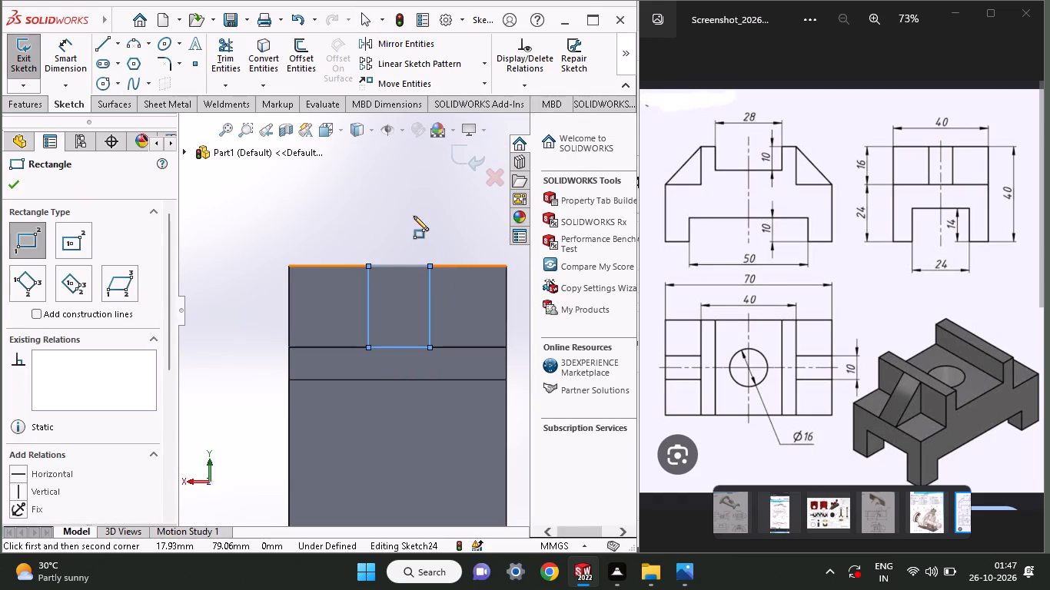
{"action": "right_click", "coordinate": [414, 215]}
{"action": "left_click", "coordinate": [434, 235]}
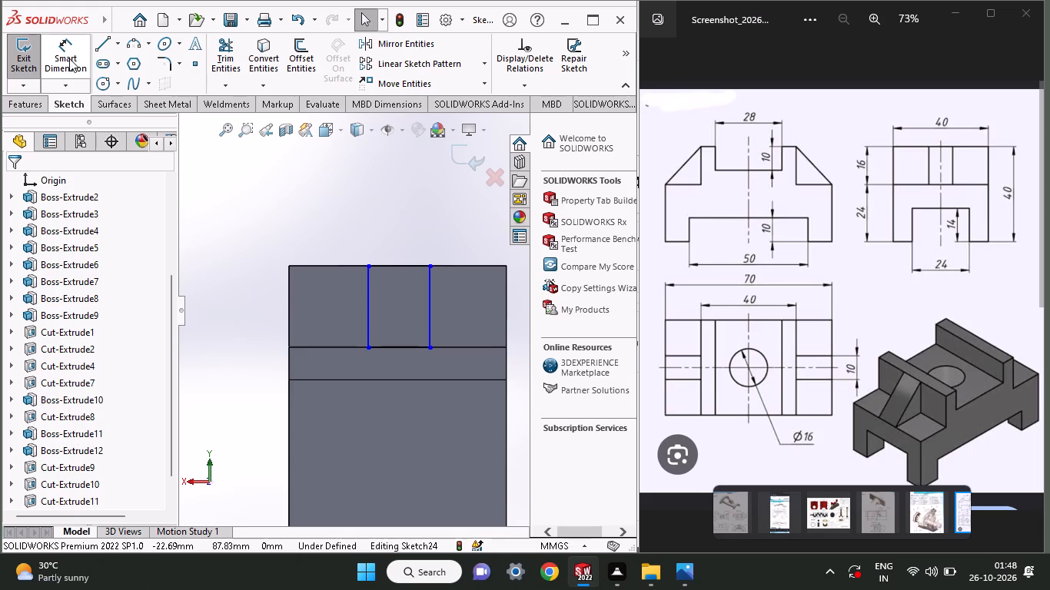
Dimension the distance from the midpoint of the rectangle's wall-side line to its endpoint nearer the origin as 5 mm.
{"action": "left_click", "coordinate": [69, 56]}
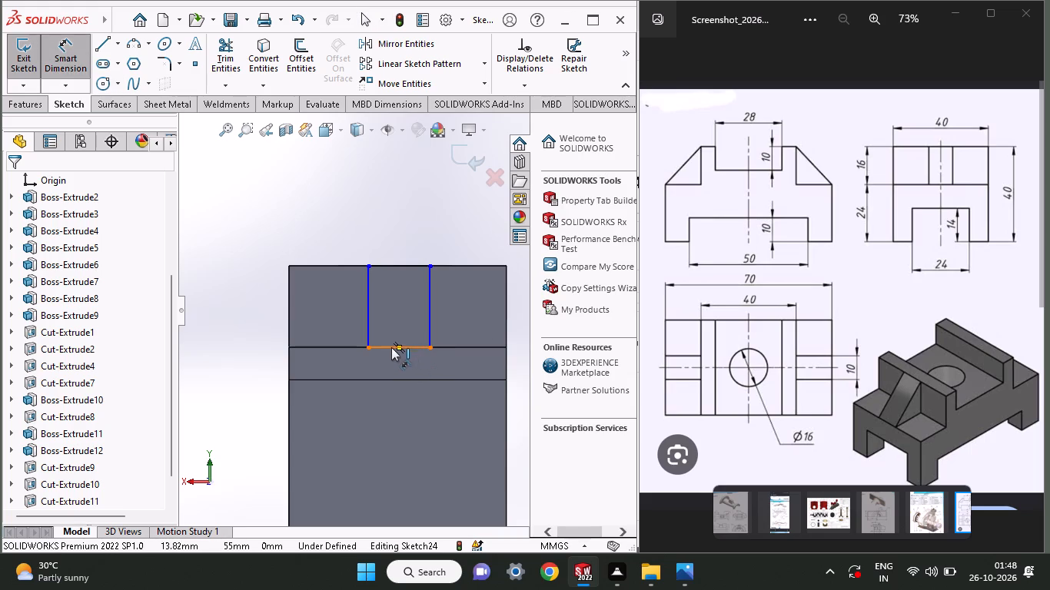
{"action": "left_click", "coordinate": [399, 347]}
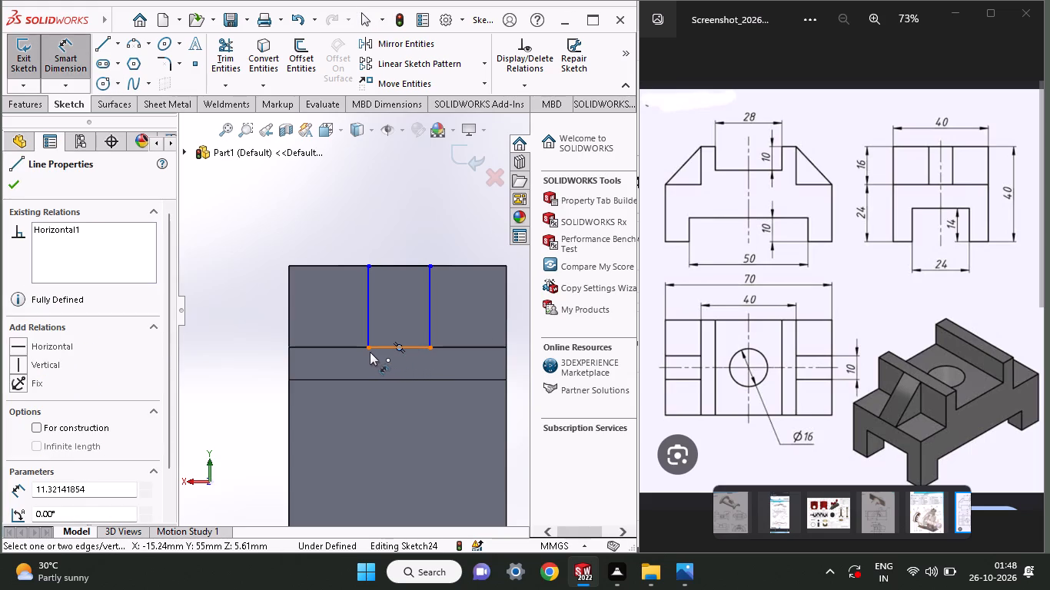
{"action": "left_click", "coordinate": [370, 346]}
{"action": "left_click", "coordinate": [384, 393]}
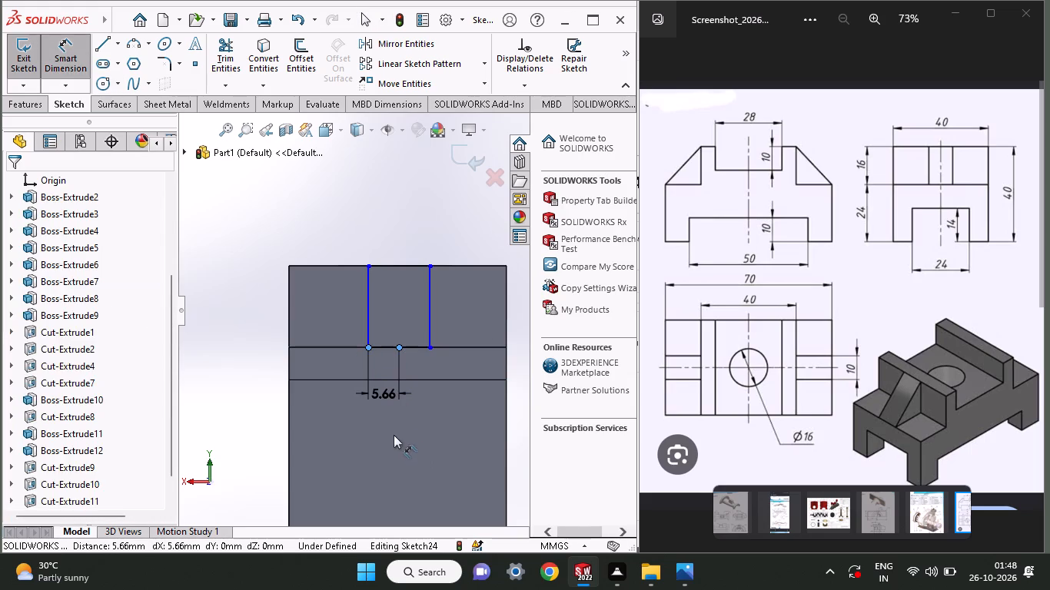
{"action": "key", "text": "5"}
{"action": "key", "text": "Return"}
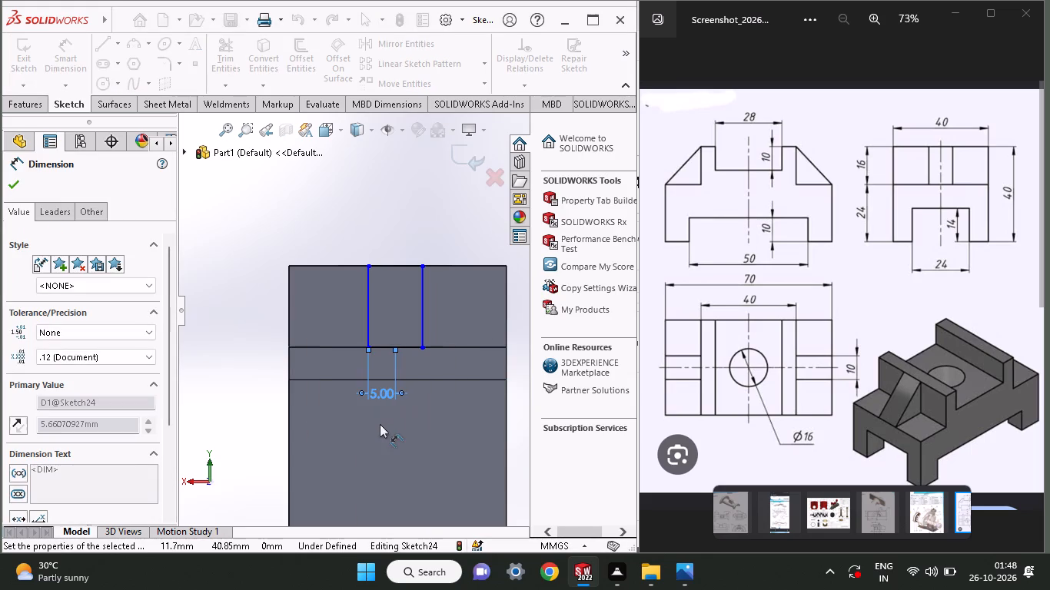
Add a driven dimension for the length of the rectangle's outer side.
{"action": "left_click", "coordinate": [399, 264]}
{"action": "left_click", "coordinate": [399, 228]}
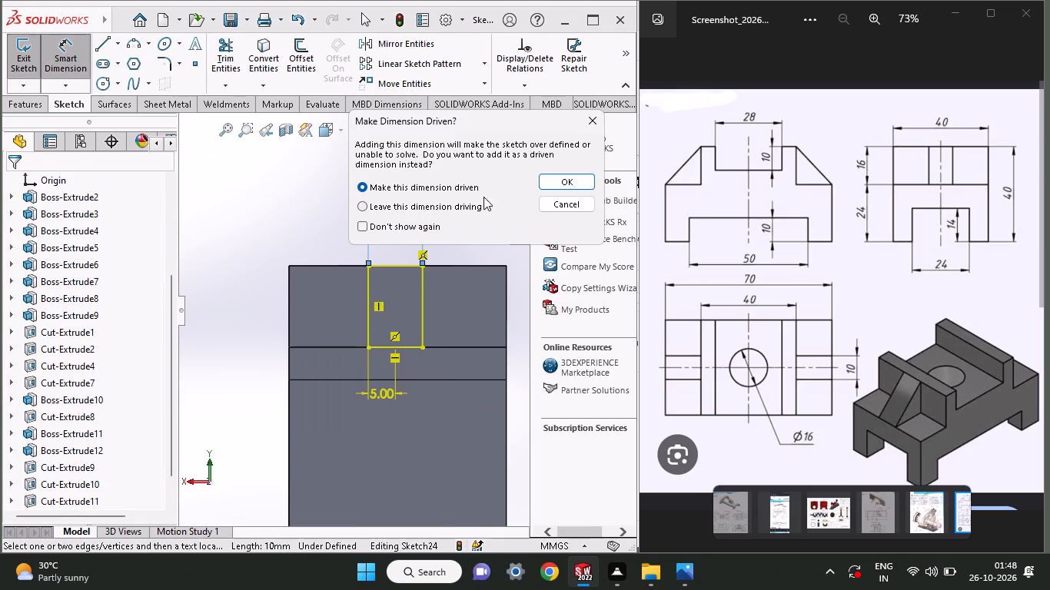
{"action": "left_click", "coordinate": [561, 174]}
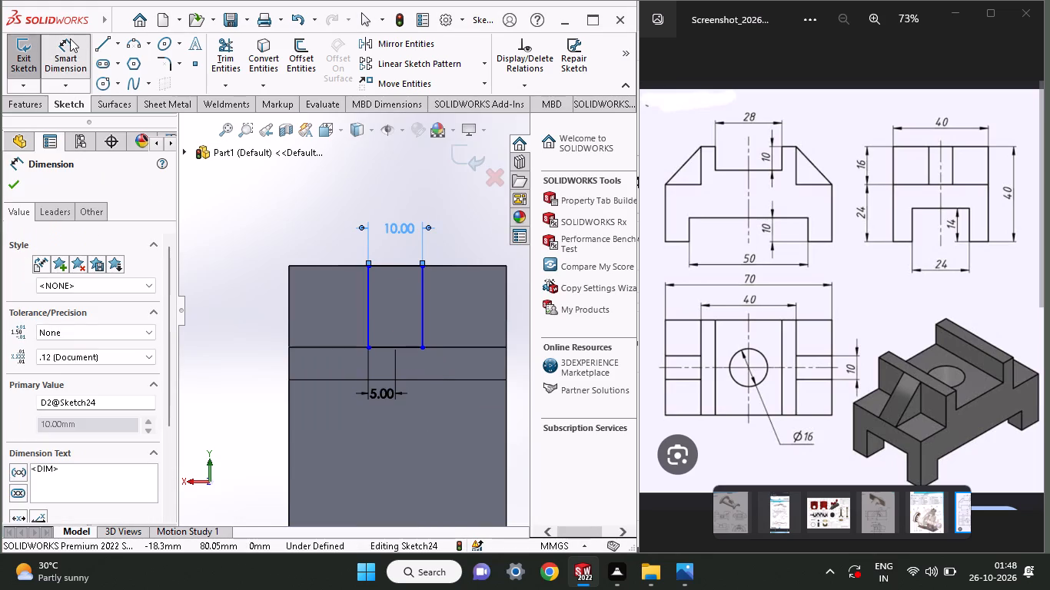
Dimension the distance from the shoulder's side edge nearer the origin to the rectangle's near corner, accepting 14.58 mm.
{"action": "left_click", "coordinate": [71, 38]}
{"action": "left_click", "coordinate": [65, 61]}
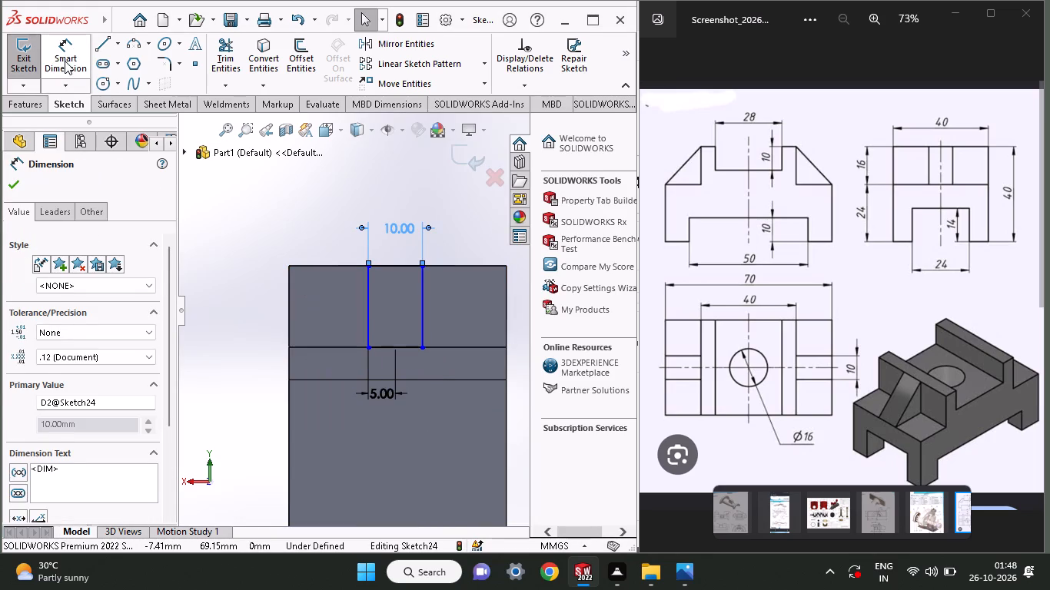
{"action": "left_click", "coordinate": [364, 348]}
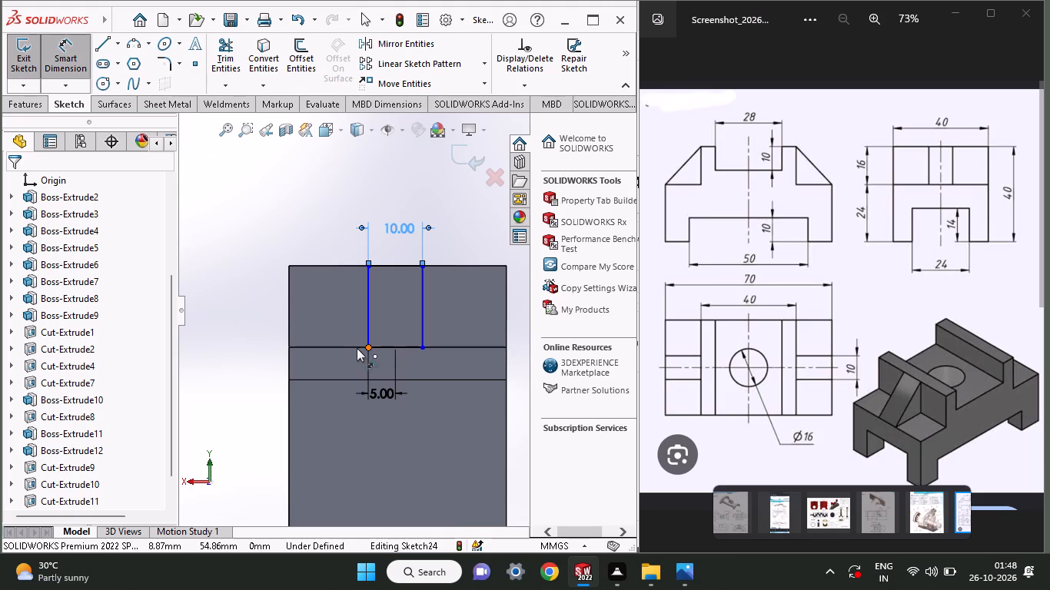
{"action": "left_click", "coordinate": [288, 346]}
{"action": "left_click", "coordinate": [282, 230]}
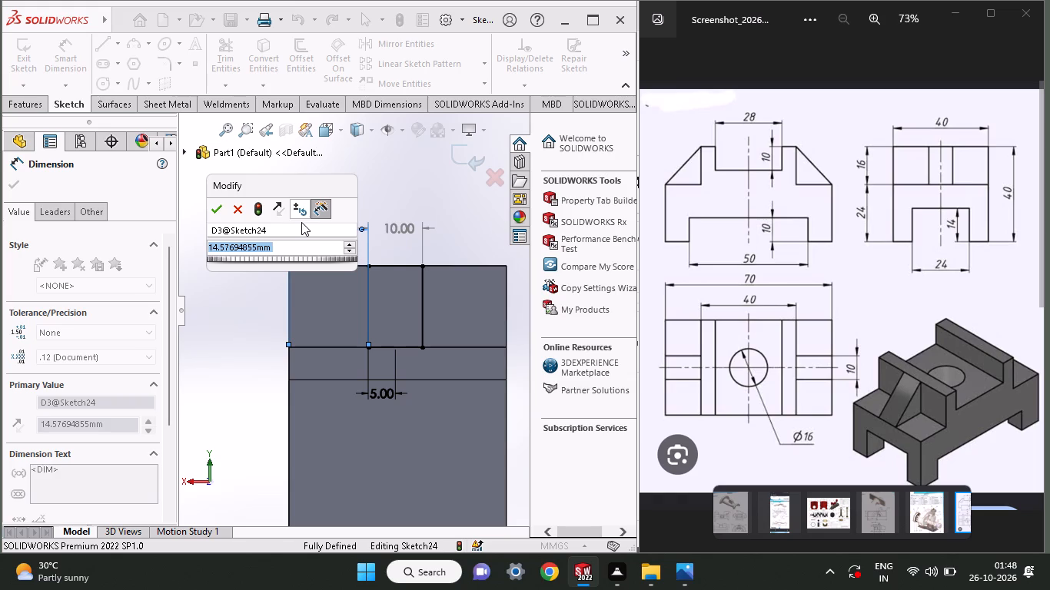
{"action": "left_click", "coordinate": [215, 207]}
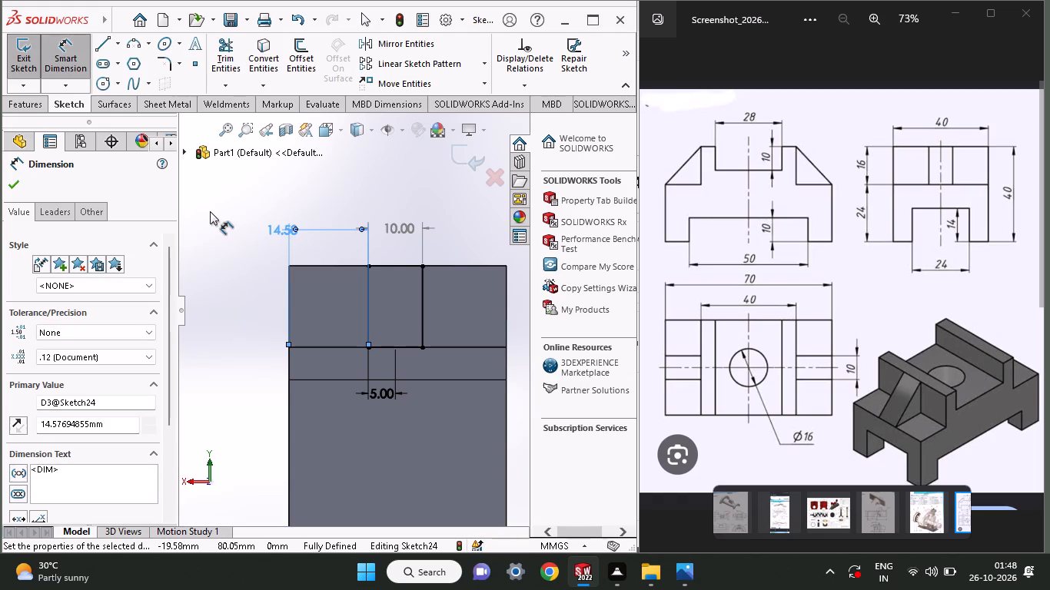
{"action": "left_click", "coordinate": [13, 184]}
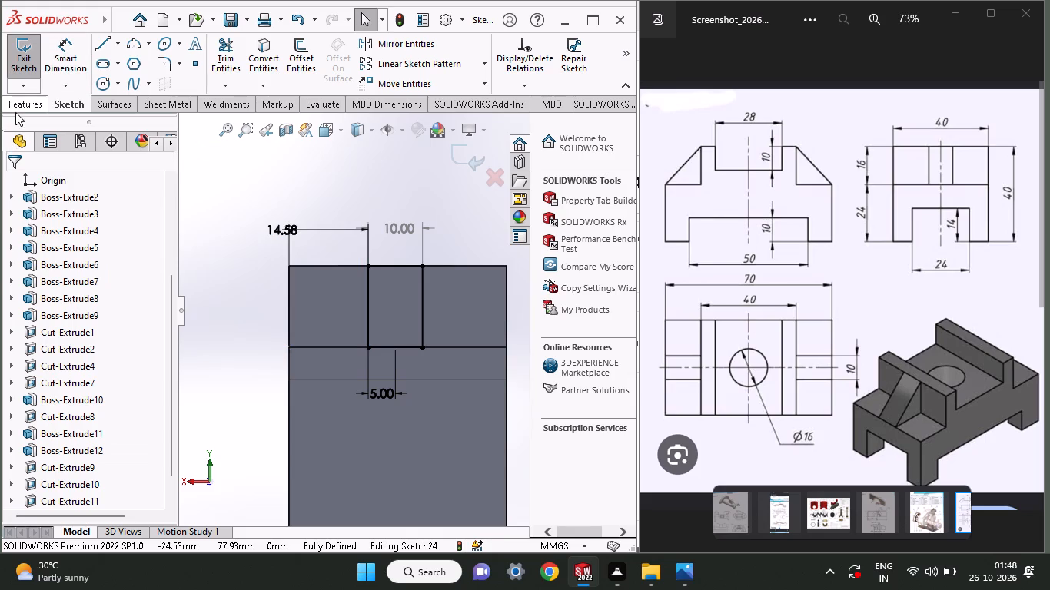
Boss-extrude the rectangle with Up To Vertex to the adjacent slot wall's top outer edge, merging the result.
{"action": "left_click", "coordinate": [20, 108]}
{"action": "left_click", "coordinate": [36, 49]}
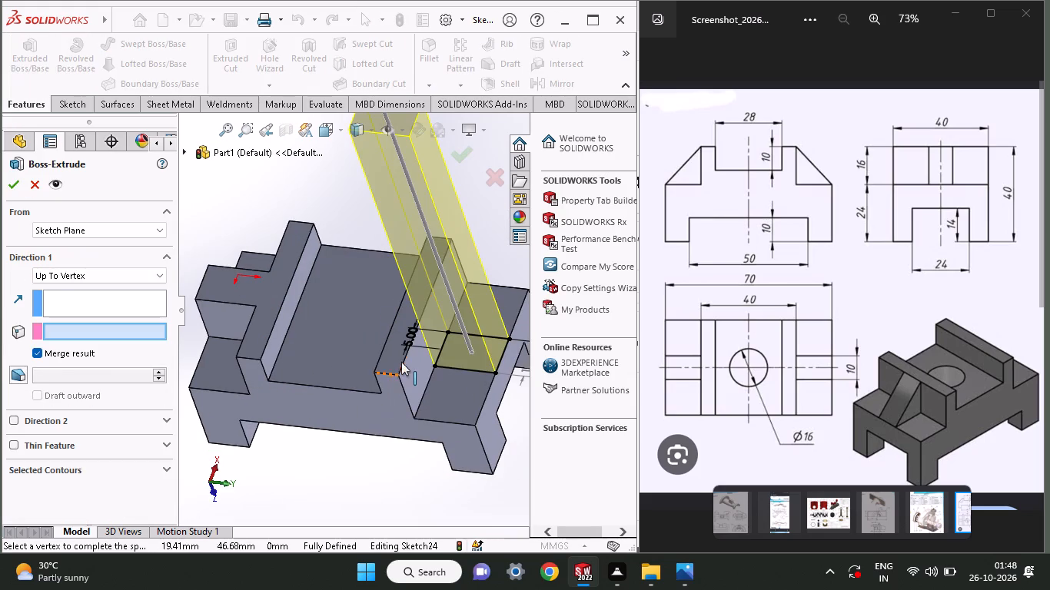
{"action": "left_click", "coordinate": [401, 362]}
{"action": "left_click", "coordinate": [21, 191]}
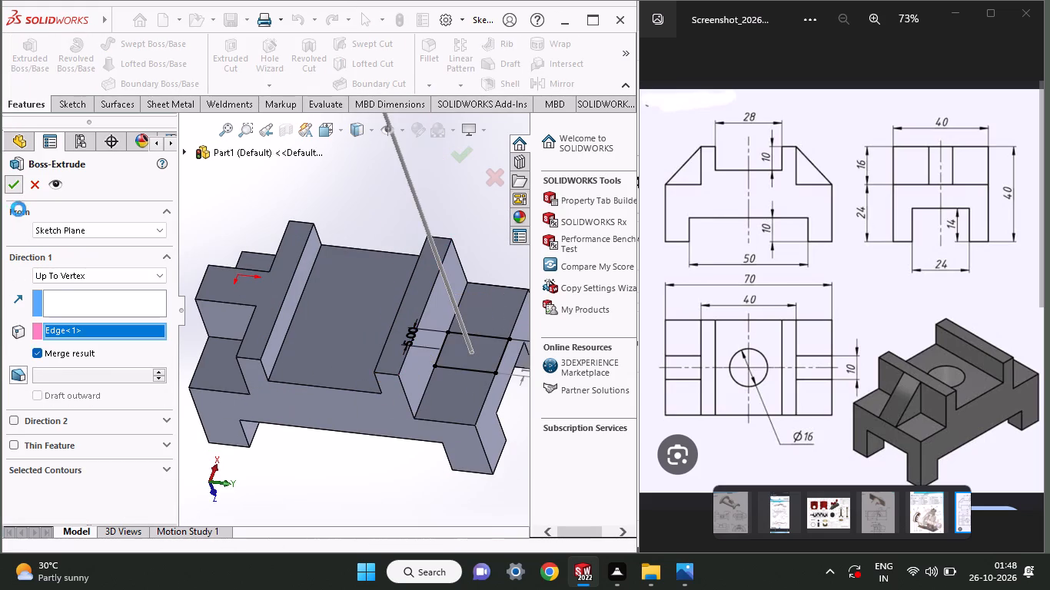
On the side face of the rib block nearer the origin, sketch a corner rectangle about 13.76 by 15 mm covering the face.
{"action": "middle_click_drag", "start_coordinate": [279, 495], "coordinate": [310, 440]}
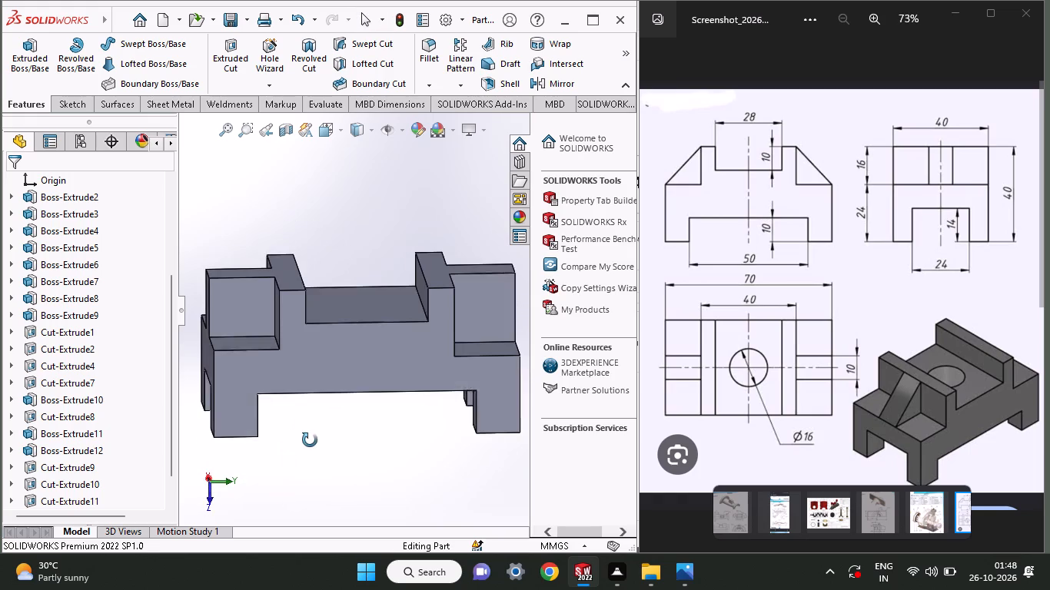
{"action": "middle_click_drag", "start_coordinate": [310, 440], "coordinate": [311, 456]}
{"action": "left_click", "coordinate": [246, 303]}
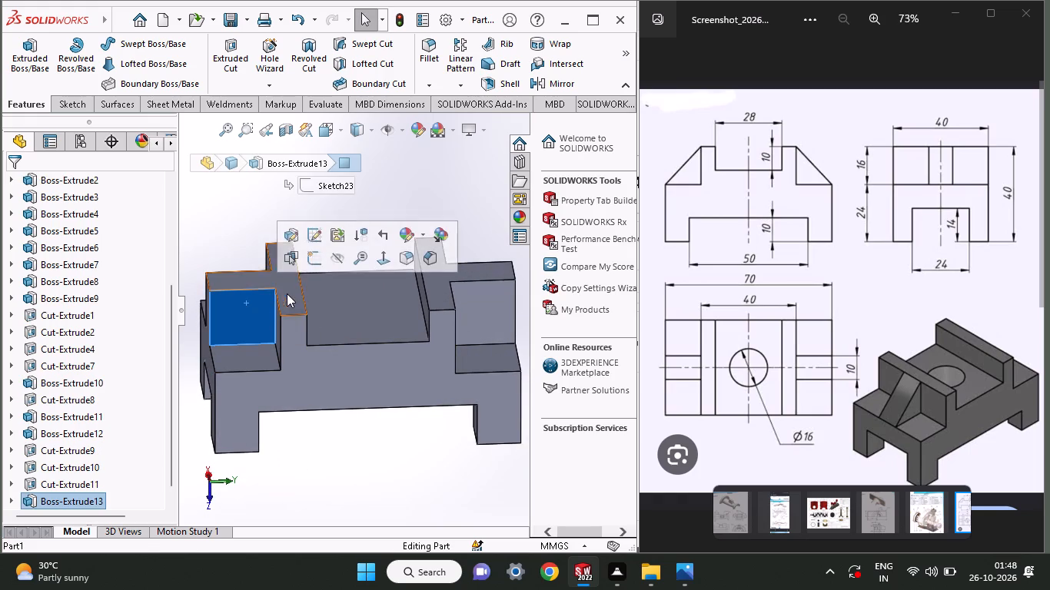
{"action": "left_click", "coordinate": [311, 259]}
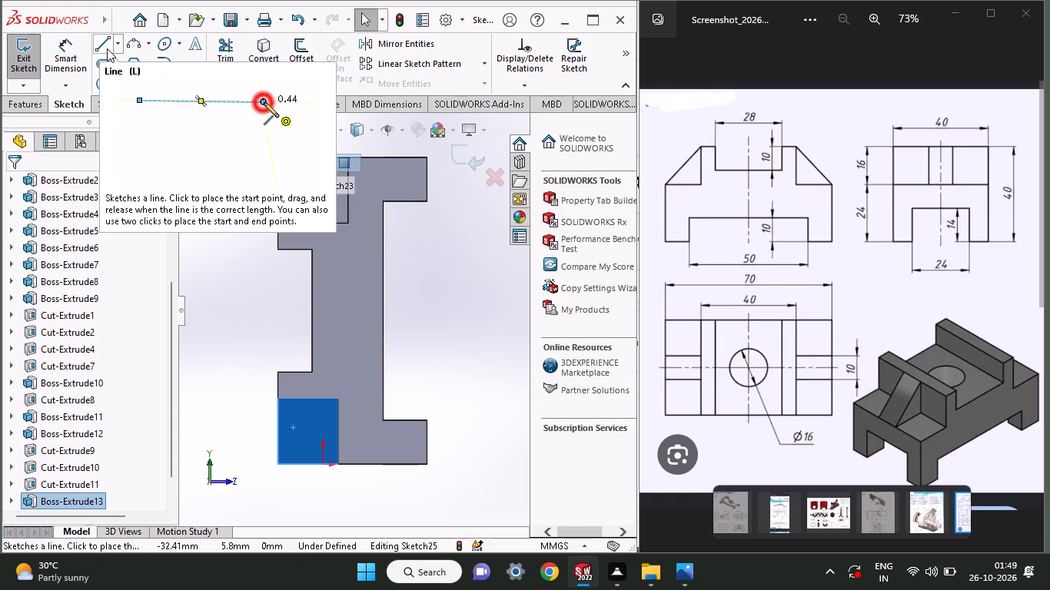
{"action": "left_click", "coordinate": [621, 51]}
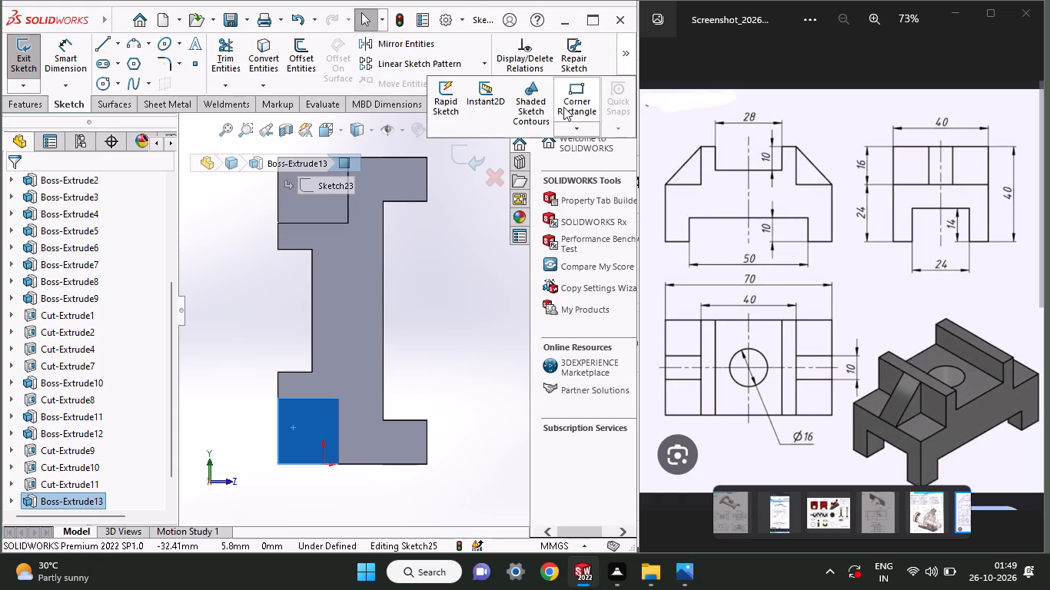
{"action": "left_click", "coordinate": [569, 107]}
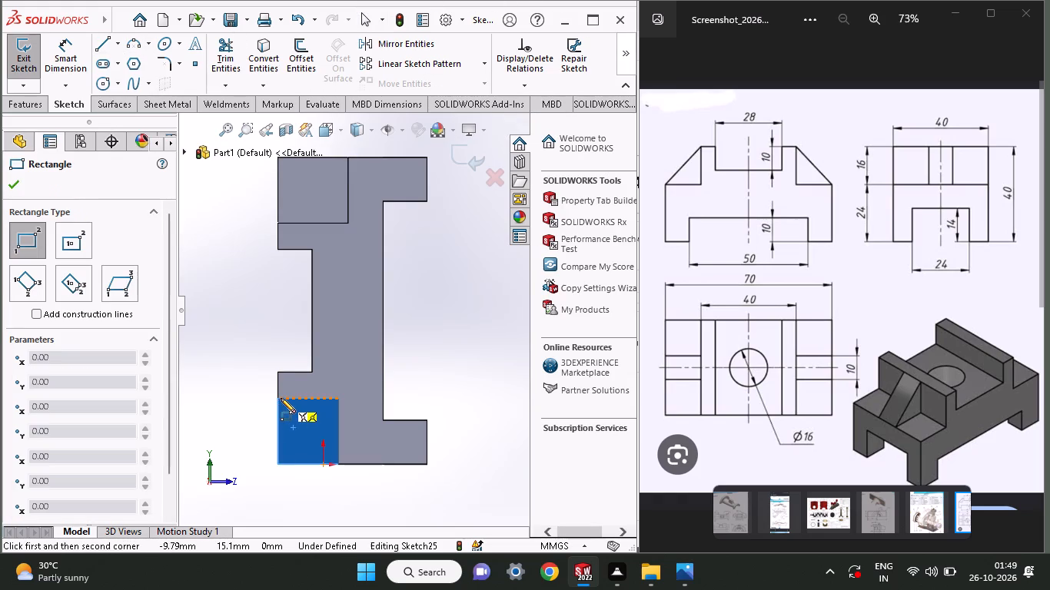
{"action": "left_click", "coordinate": [277, 398]}
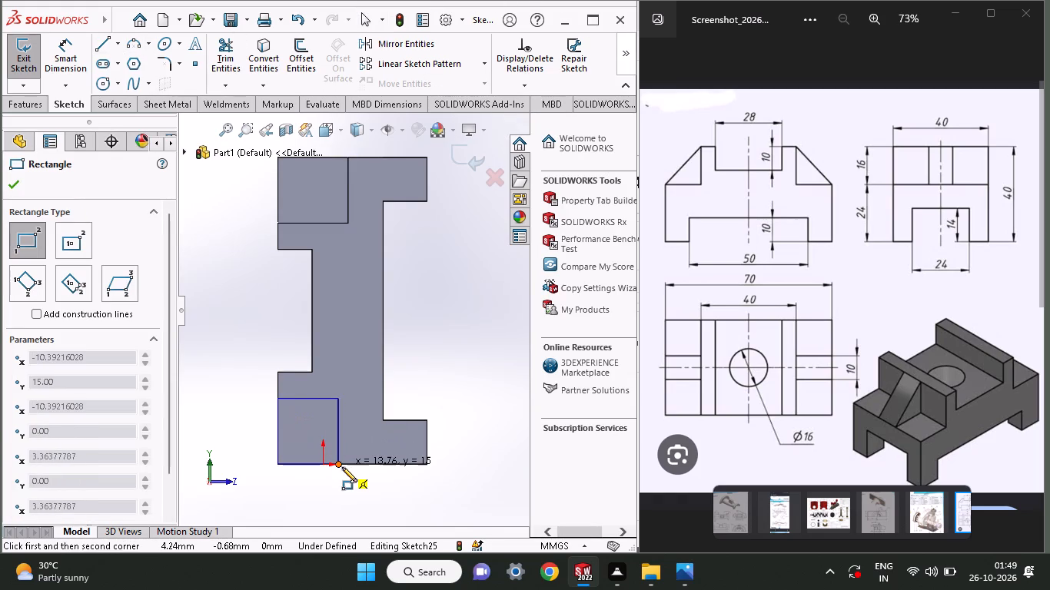
{"action": "left_click", "coordinate": [342, 467]}
{"action": "right_click", "coordinate": [317, 487]}
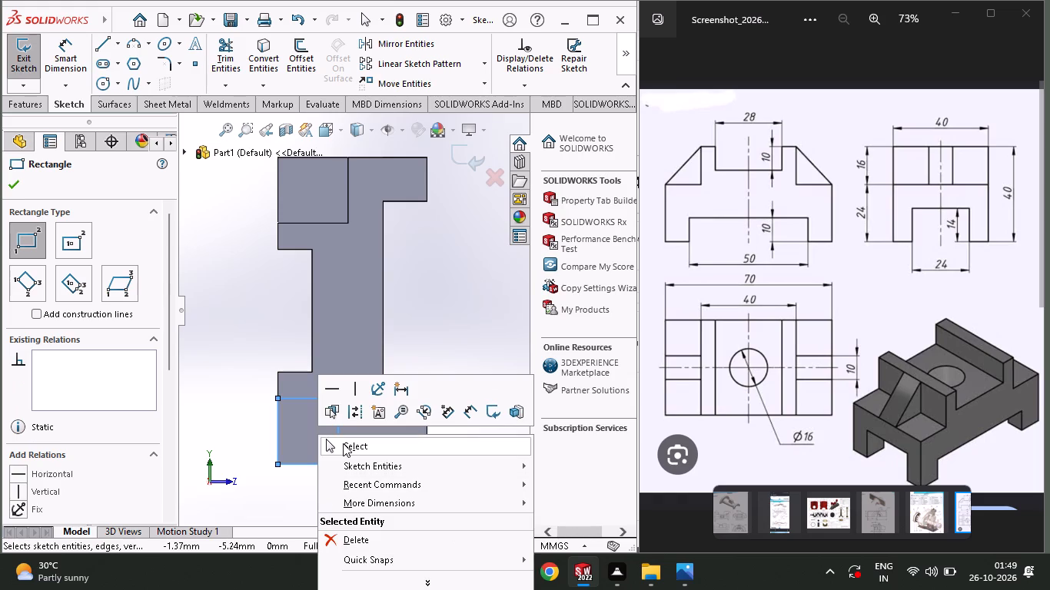
{"action": "left_click", "coordinate": [343, 443]}
Draw a diagonal line across the rectangle from the rib's top corner at the wall to its outer base corner.
{"action": "left_click", "coordinate": [109, 44]}
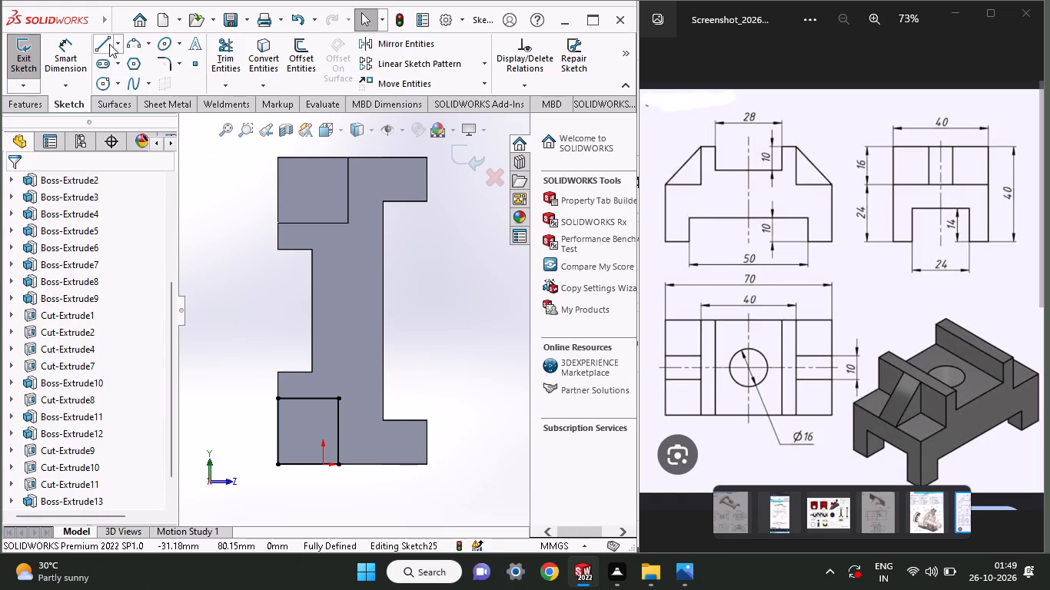
{"action": "left_click", "coordinate": [279, 400]}
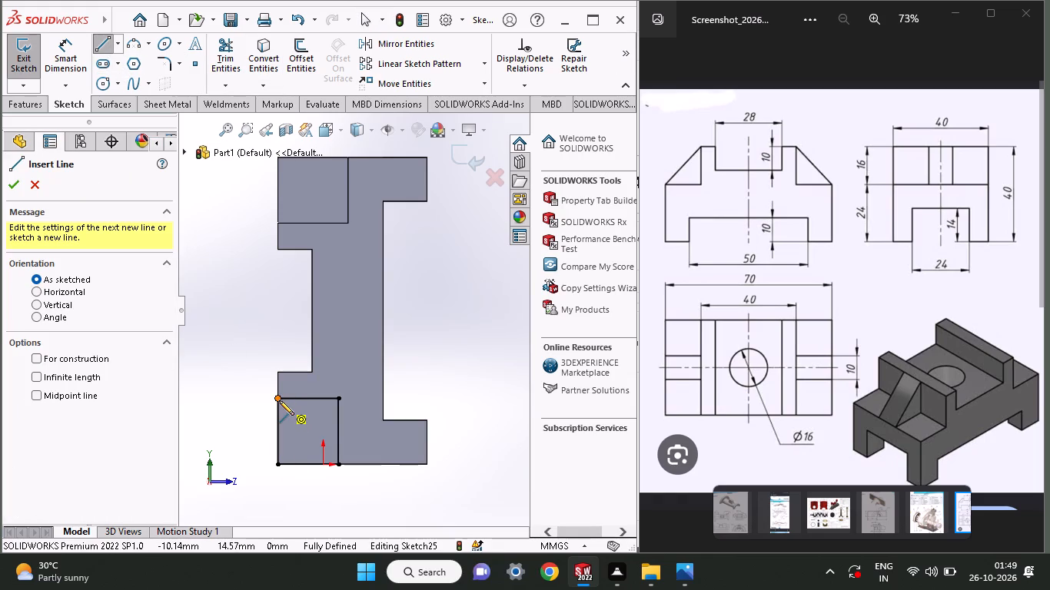
{"action": "left_click", "coordinate": [338, 465]}
{"action": "right_click", "coordinate": [314, 480]}
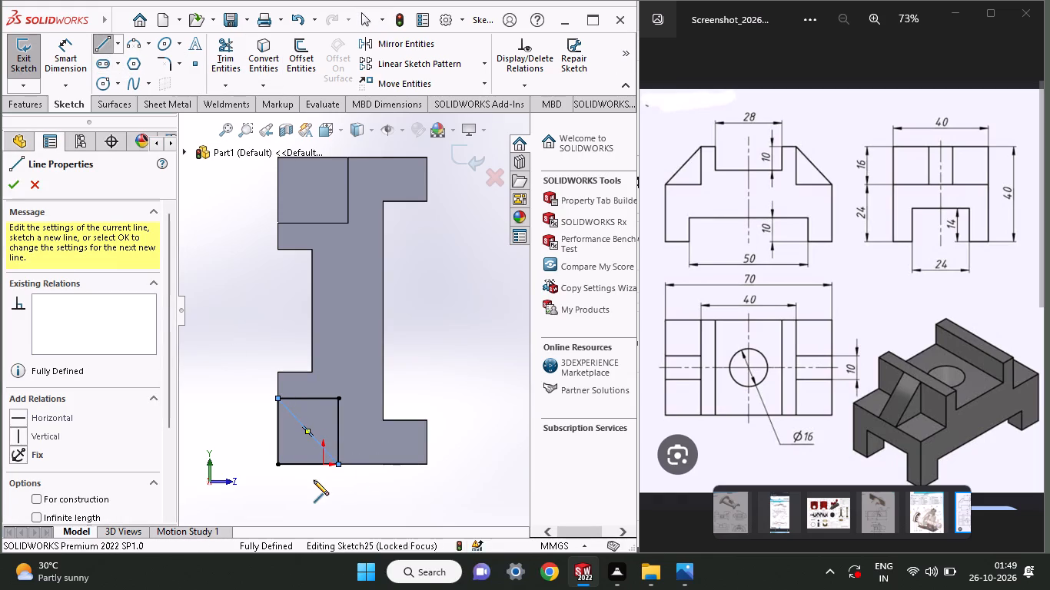
{"action": "left_click", "coordinate": [331, 453]}
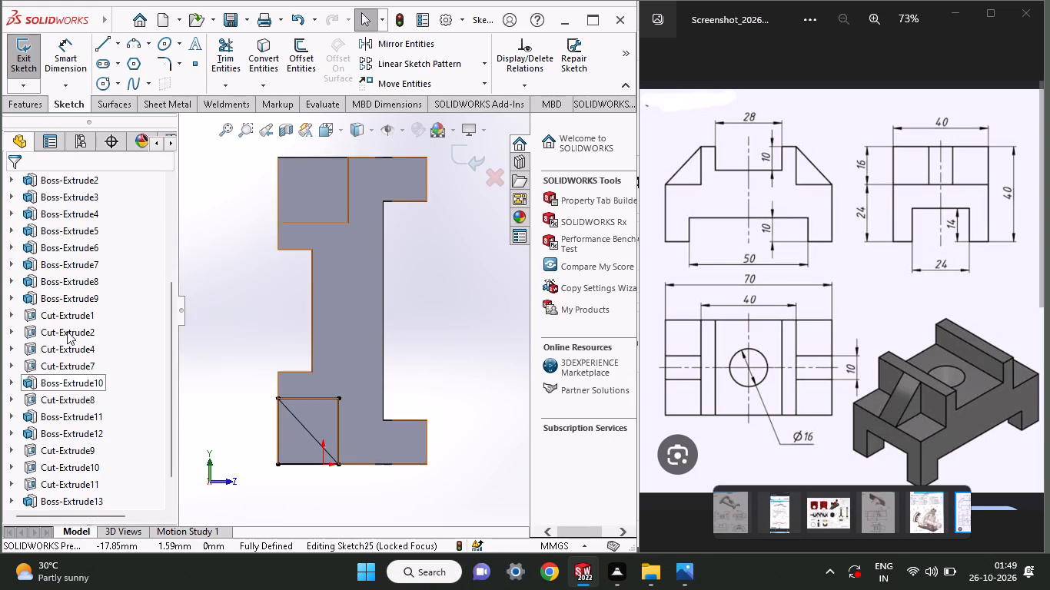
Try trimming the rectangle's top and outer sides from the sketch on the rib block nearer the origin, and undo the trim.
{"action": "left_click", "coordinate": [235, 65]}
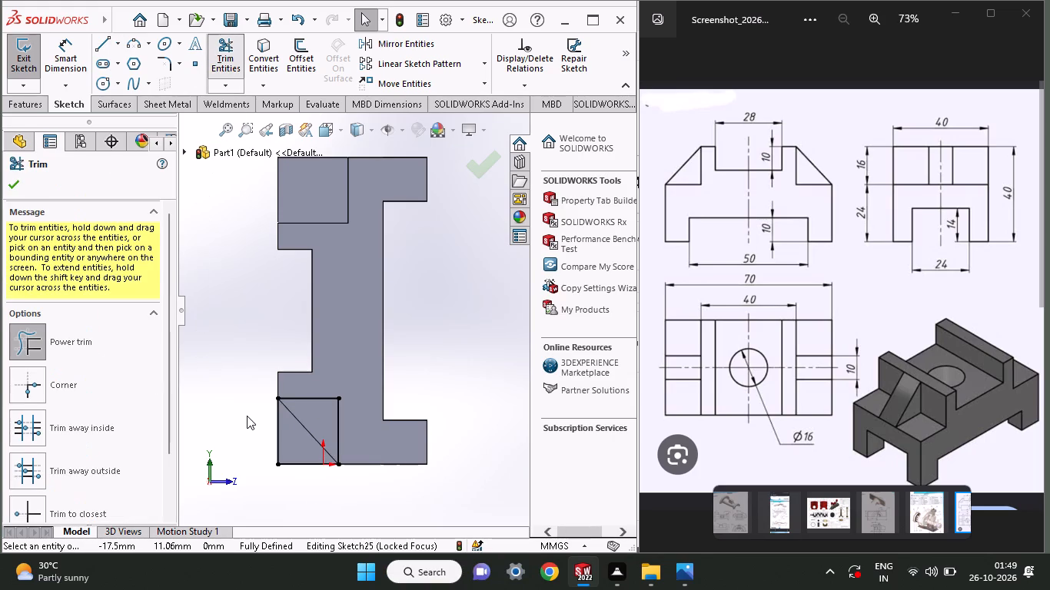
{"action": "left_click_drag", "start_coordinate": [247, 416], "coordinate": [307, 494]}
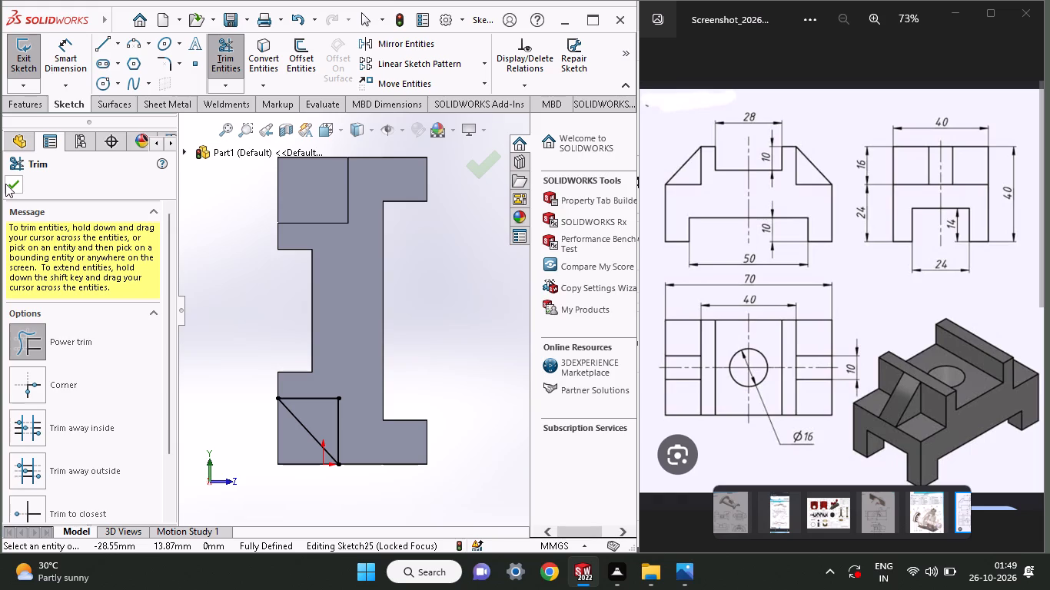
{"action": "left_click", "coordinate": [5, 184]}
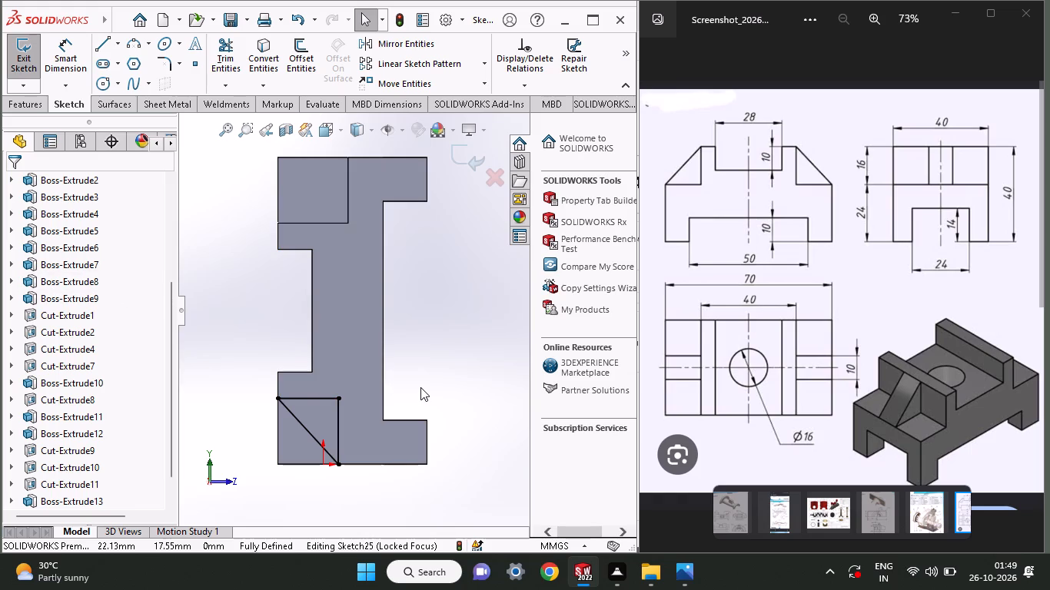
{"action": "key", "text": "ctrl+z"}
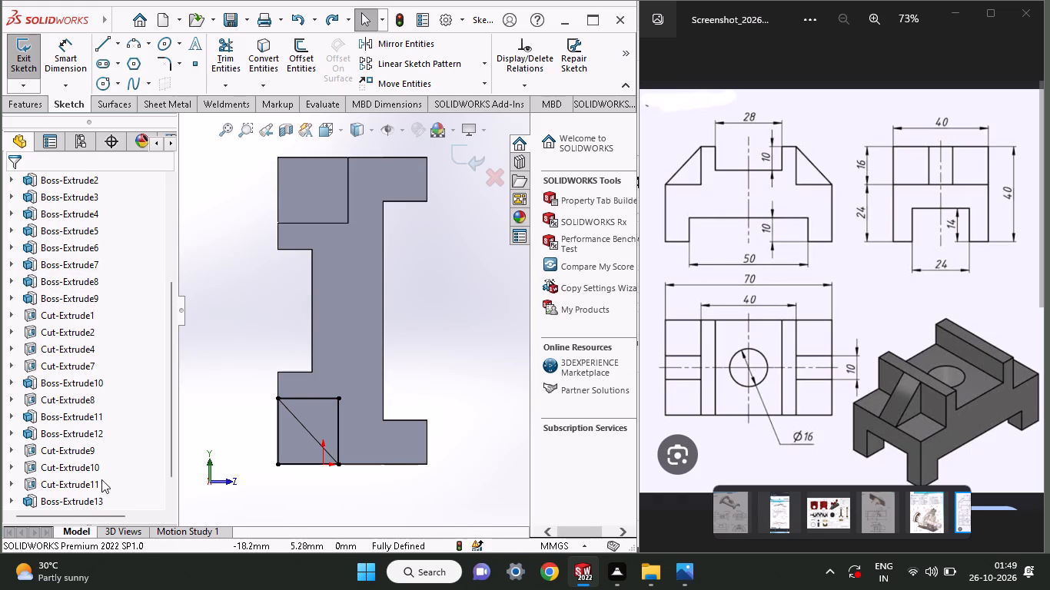
Trim away the rectangle's wall-side and base sides, leaving a triangle between the diagonal and the rib's top and outer edges.
{"action": "left_click", "coordinate": [218, 63]}
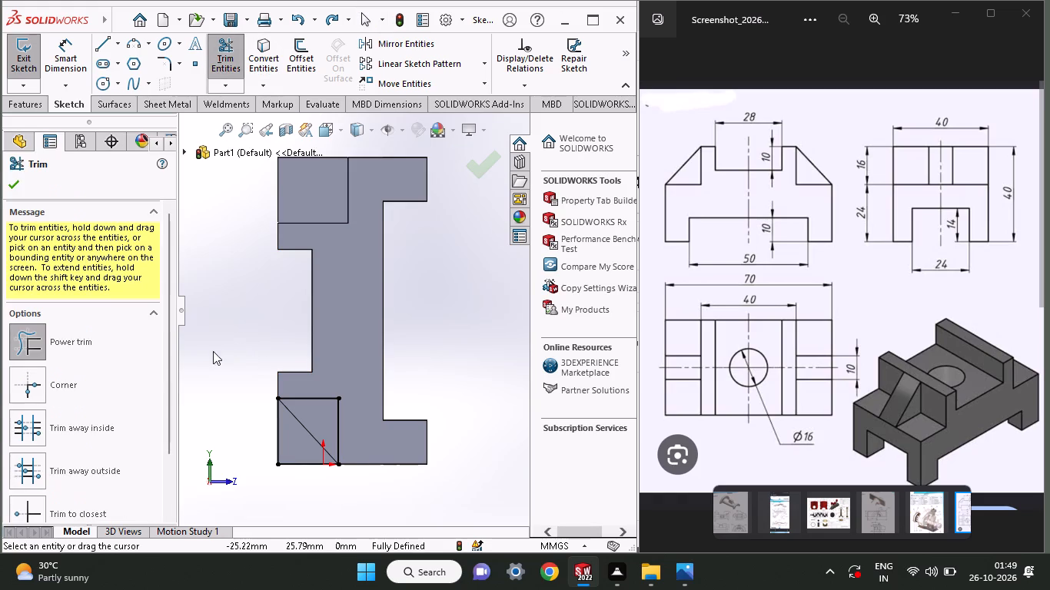
{"action": "left_click_drag", "start_coordinate": [347, 425], "coordinate": [325, 392]}
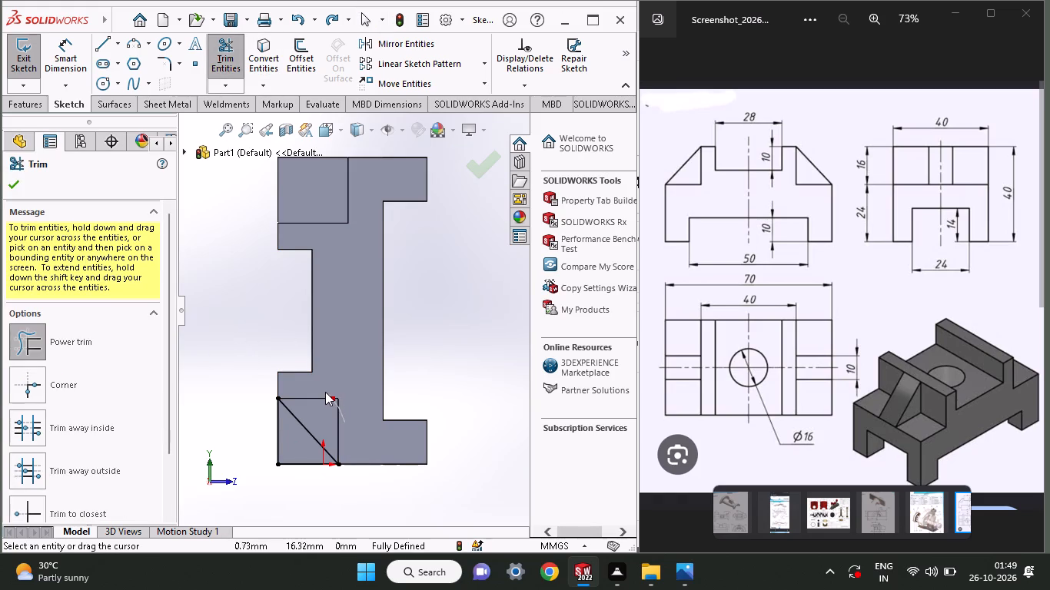
{"action": "left_click_drag", "start_coordinate": [325, 392], "coordinate": [346, 448]}
{"action": "left_click_drag", "start_coordinate": [351, 449], "coordinate": [323, 426]}
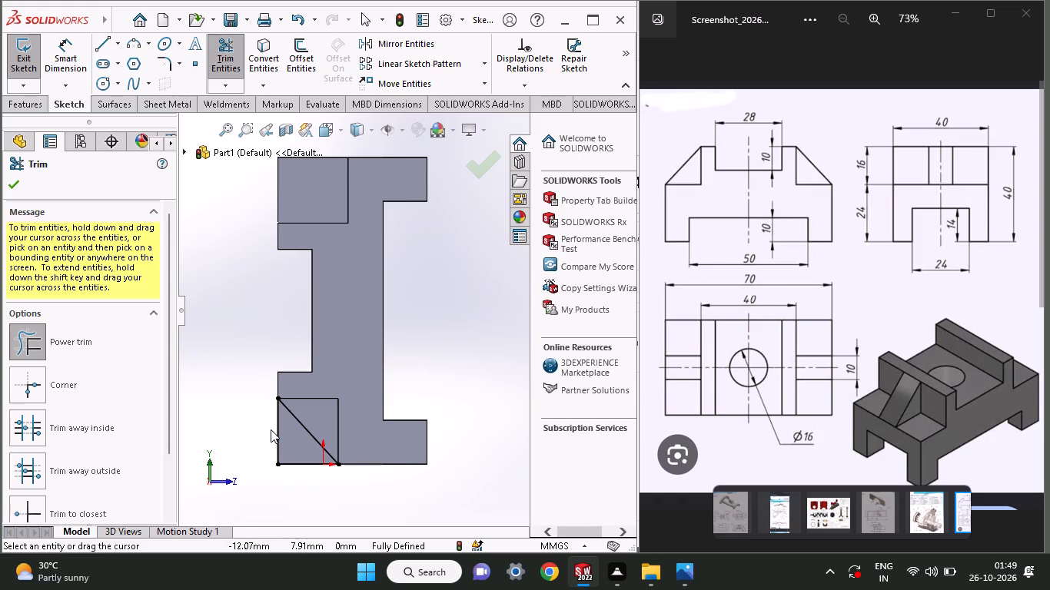
{"action": "left_click", "coordinate": [11, 183]}
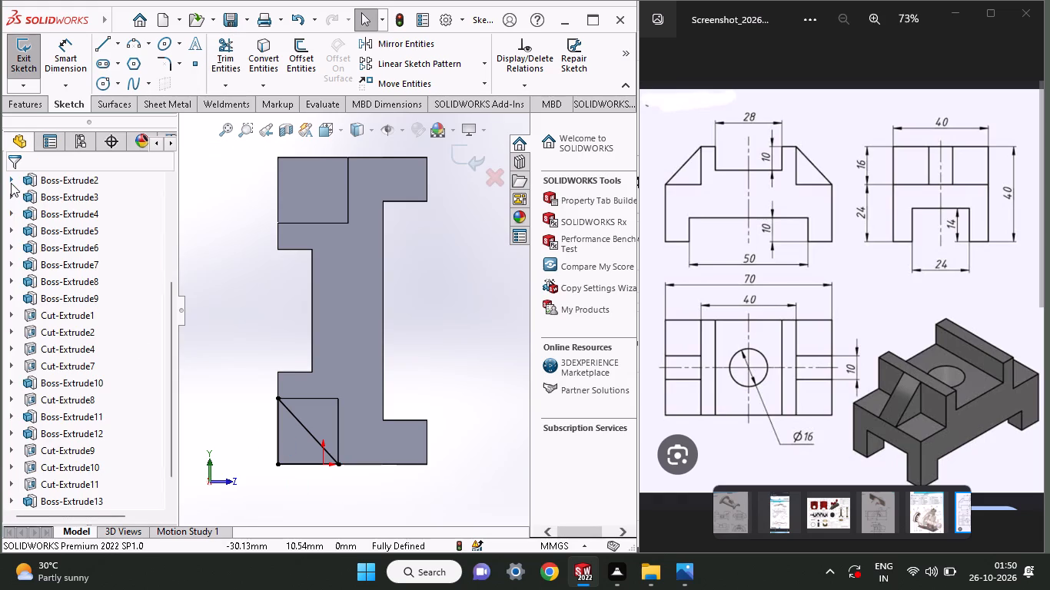
Extrude-cut the triangle with Through All in both directions to slope the rib nearer the origin.
{"action": "left_click", "coordinate": [14, 112]}
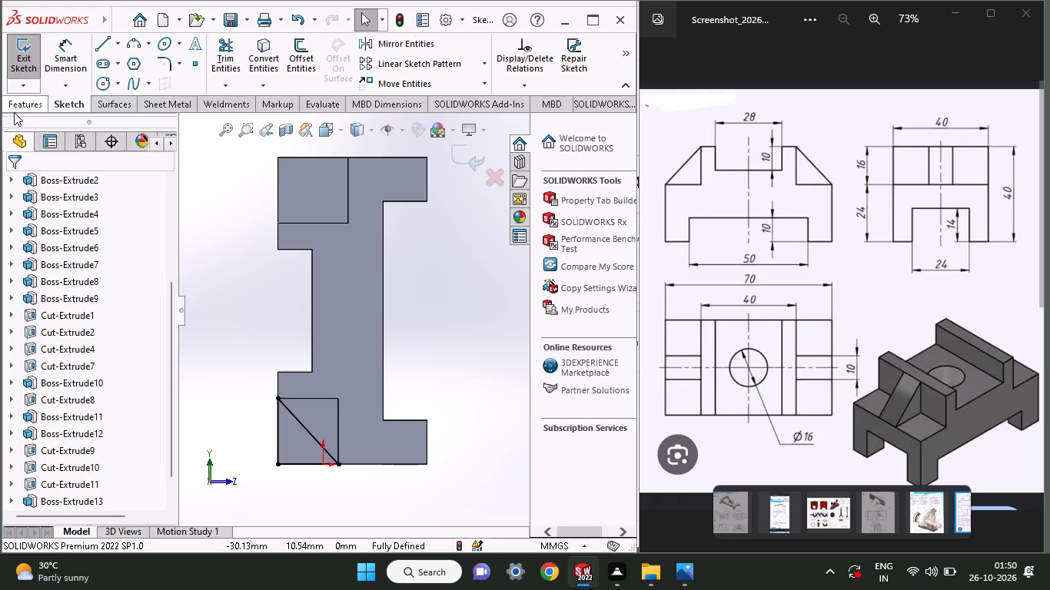
{"action": "left_click", "coordinate": [215, 74]}
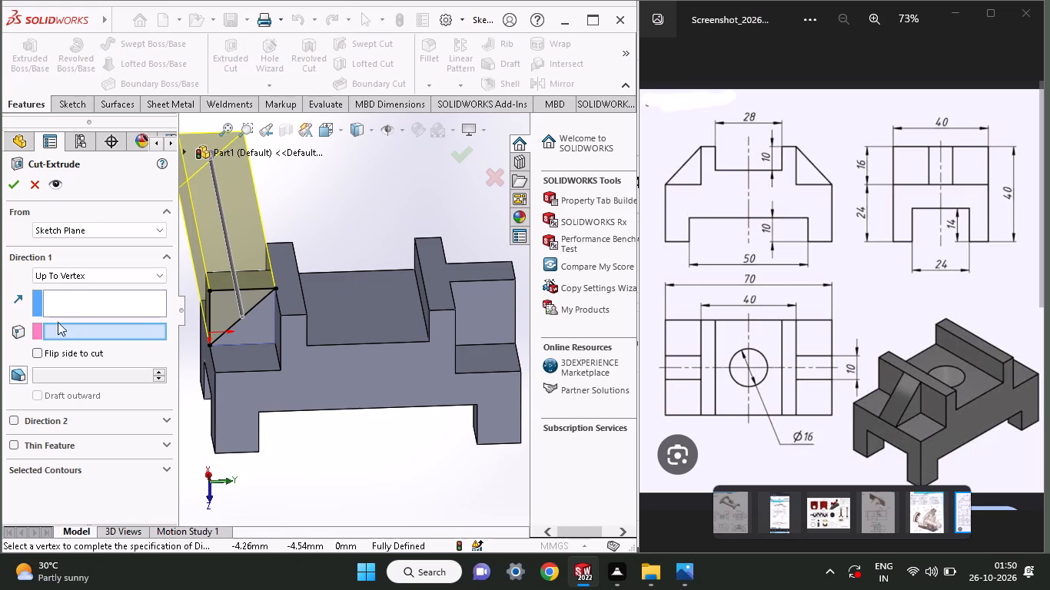
{"action": "left_click", "coordinate": [13, 418]}
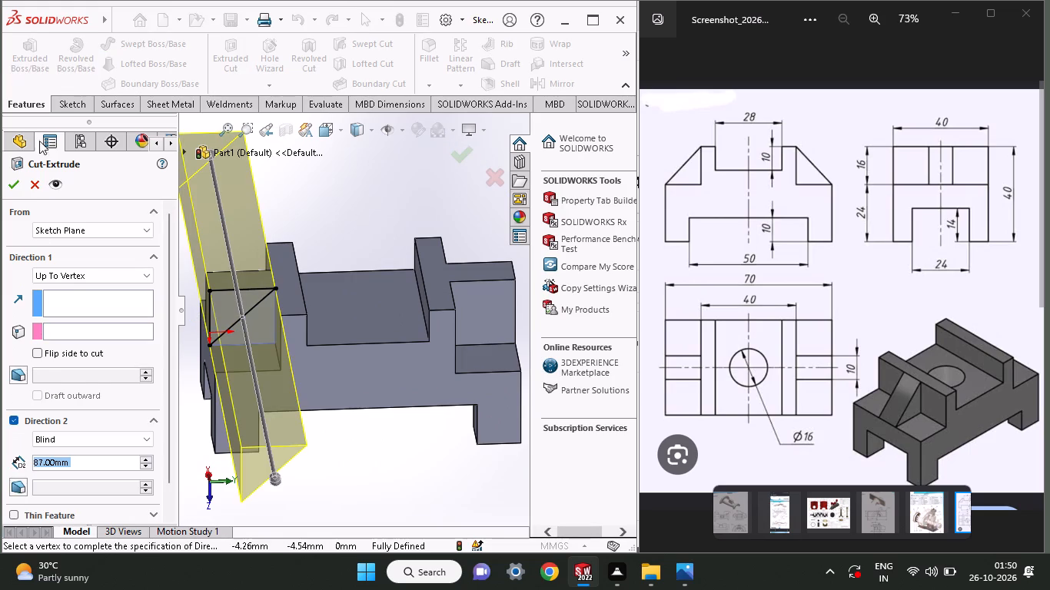
{"action": "left_click", "coordinate": [8, 188]}
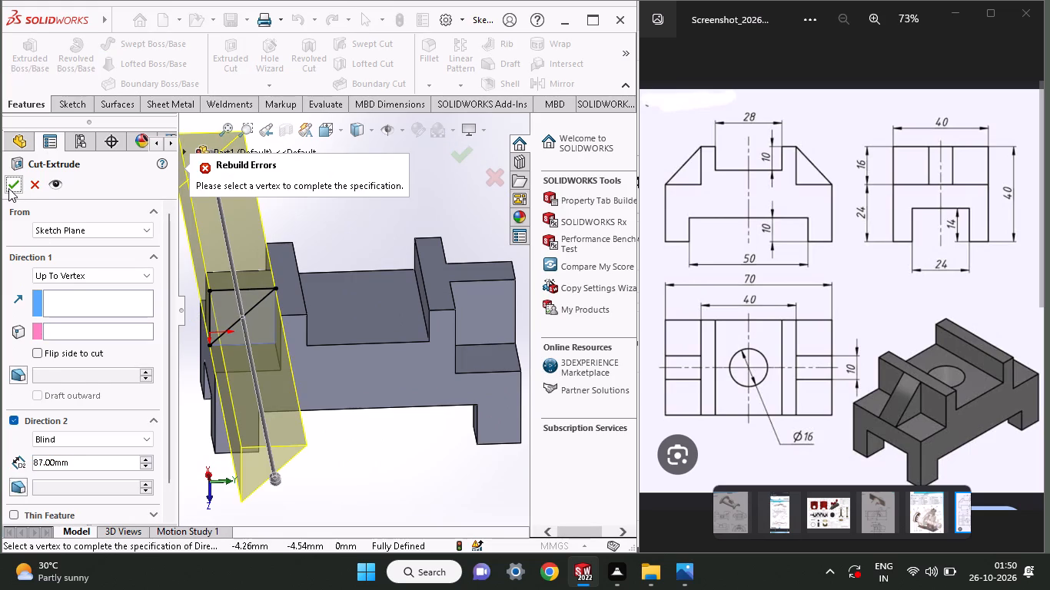
{"action": "left_click", "coordinate": [12, 182]}
{"action": "middle_click_drag", "start_coordinate": [389, 251], "coordinate": [450, 237]}
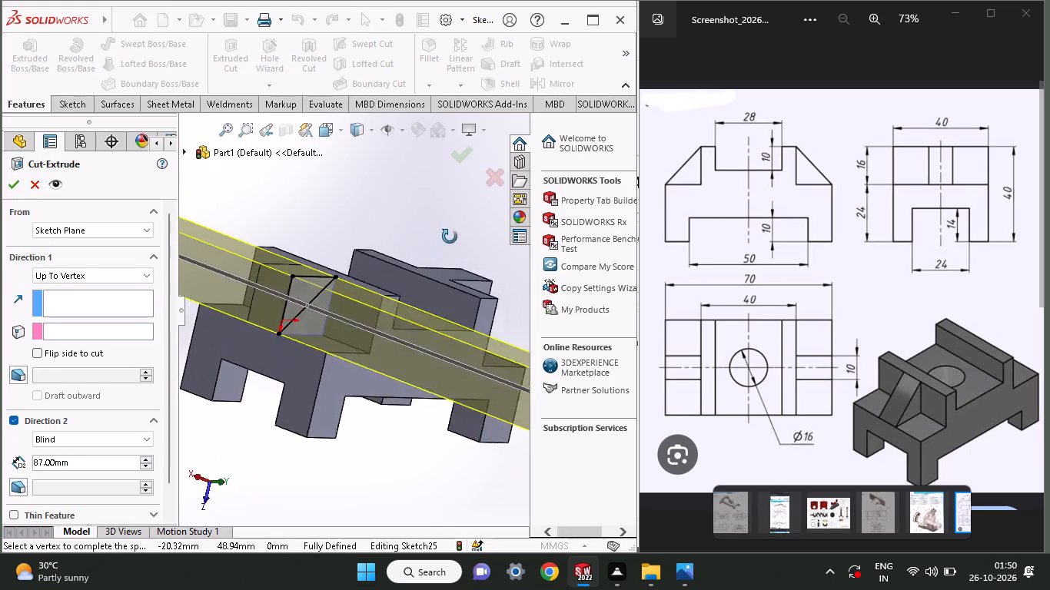
{"action": "middle_click_drag", "start_coordinate": [450, 237], "coordinate": [587, 297]}
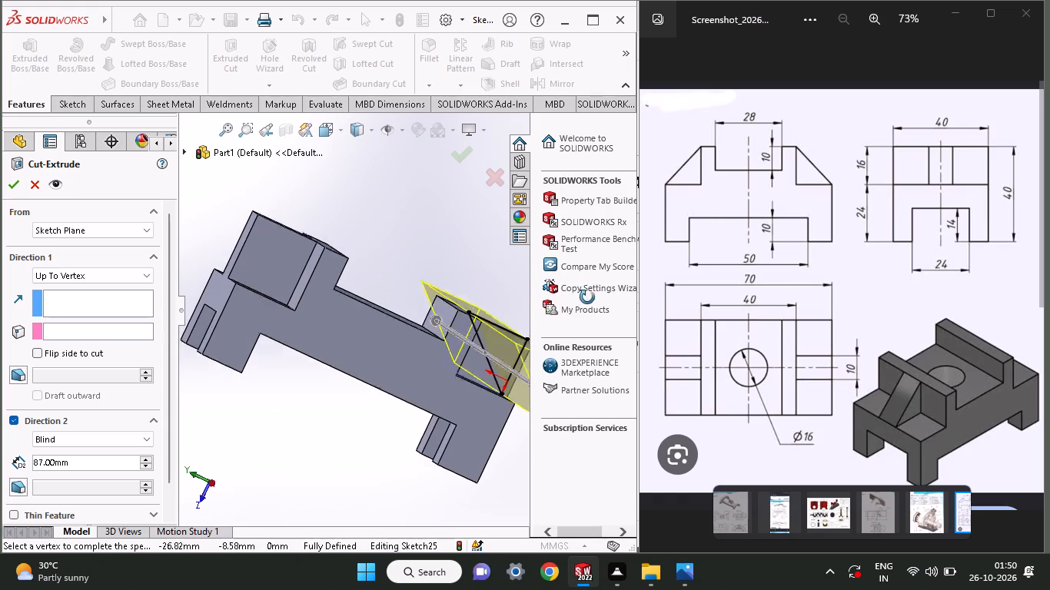
{"action": "middle_click_drag", "start_coordinate": [587, 297], "coordinate": [584, 306]}
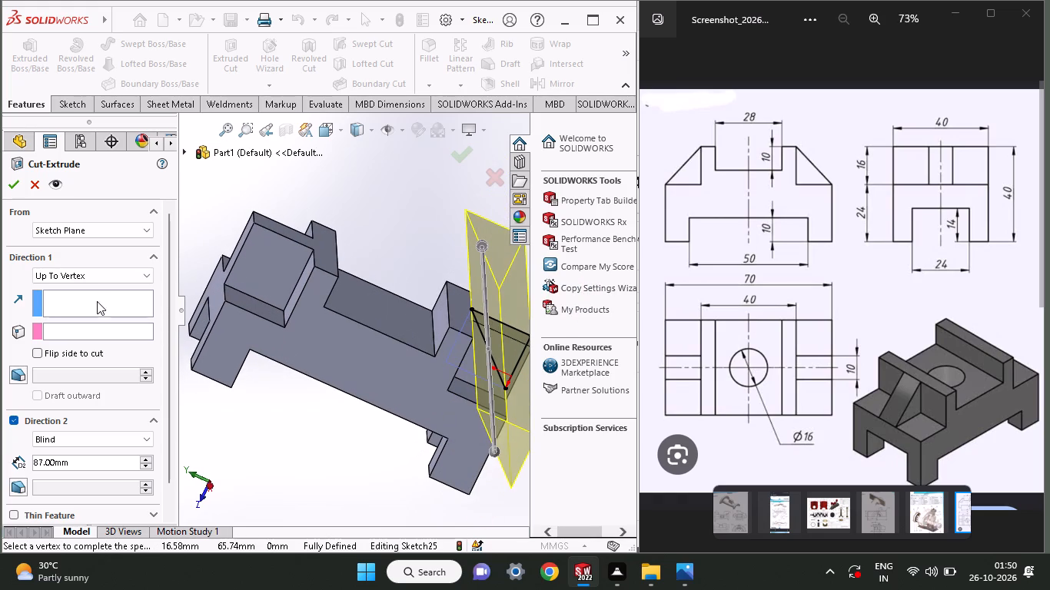
{"action": "left_click", "coordinate": [91, 277]}
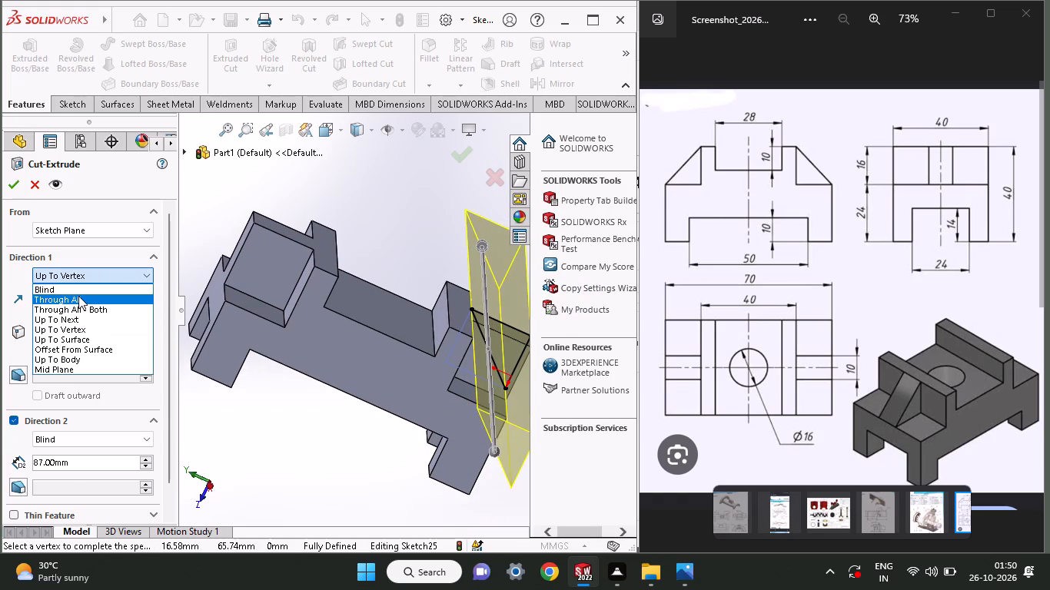
{"action": "left_click", "coordinate": [78, 296]}
{"action": "left_click", "coordinate": [76, 417]}
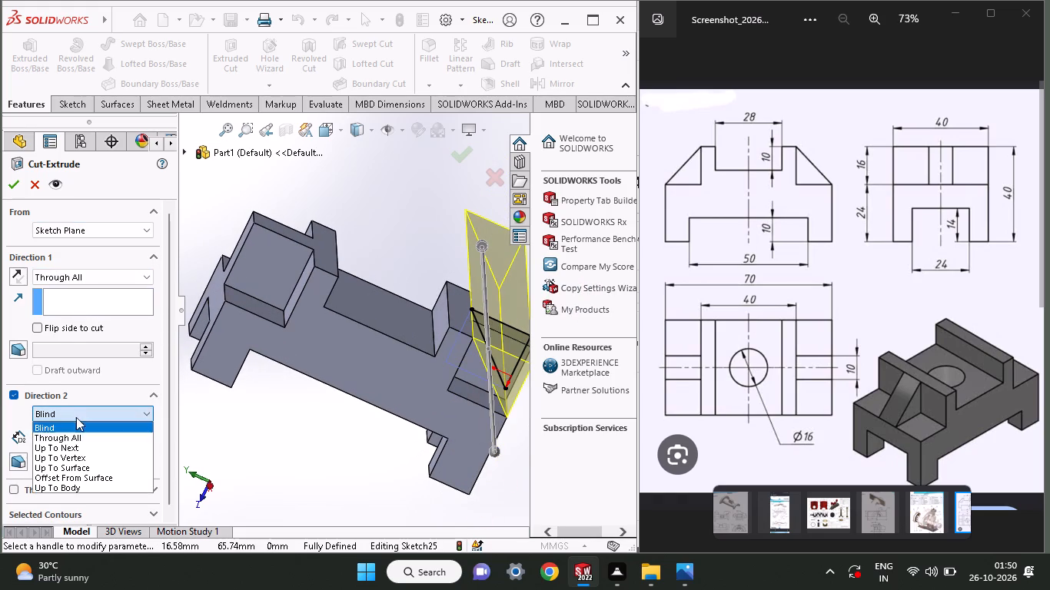
{"action": "left_click", "coordinate": [65, 439]}
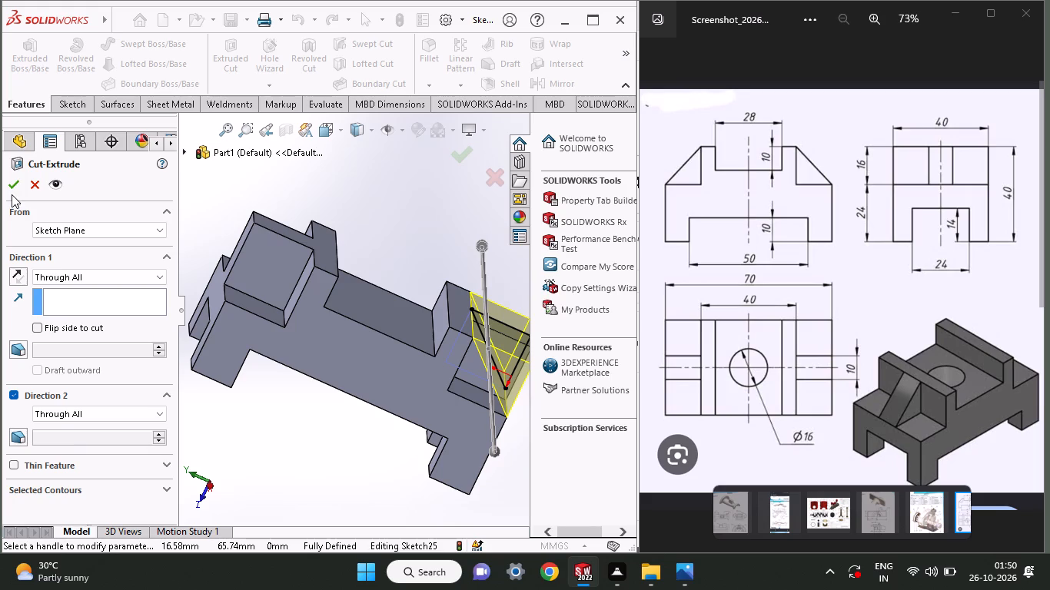
{"action": "left_click", "coordinate": [13, 188]}
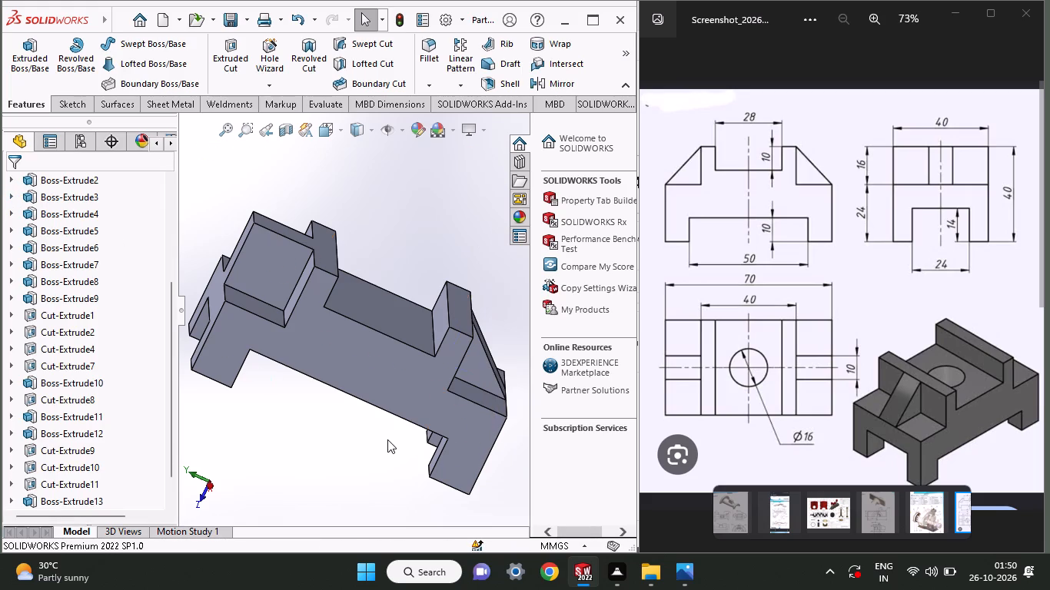
On the side face of the rib block farther from the origin, sketch a corner rectangle about 16 mm high covering the face.
{"action": "middle_click_drag", "start_coordinate": [382, 442], "coordinate": [286, 403]}
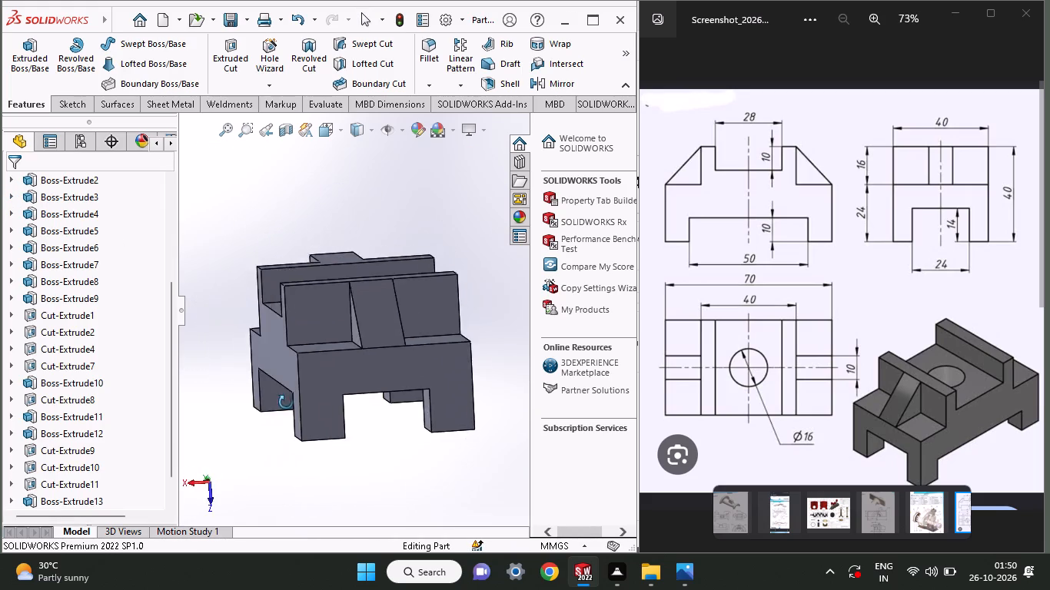
{"action": "middle_click_drag", "start_coordinate": [286, 403], "coordinate": [399, 452]}
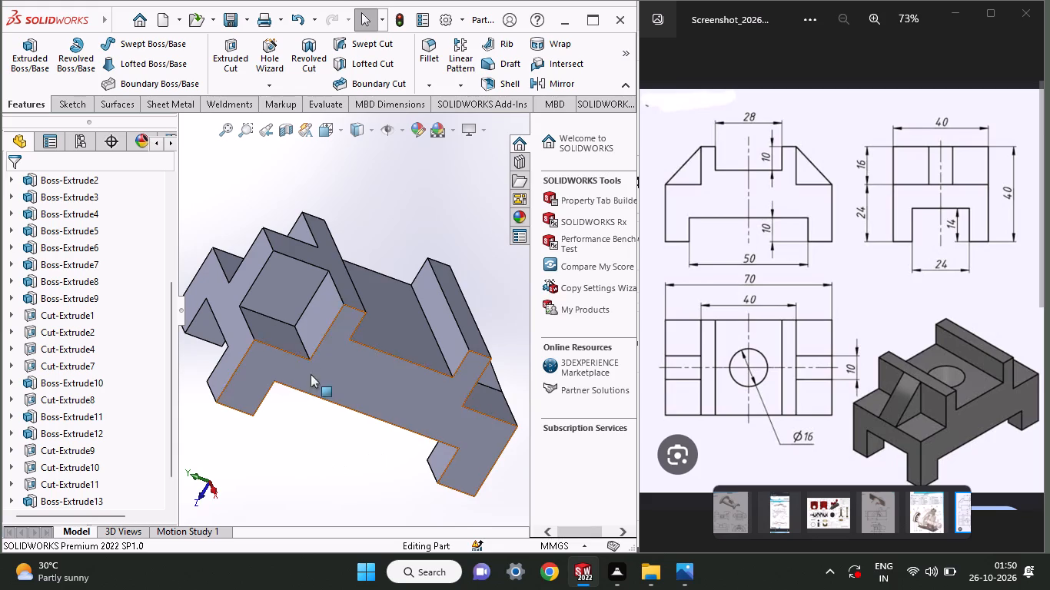
{"action": "left_click", "coordinate": [288, 290]}
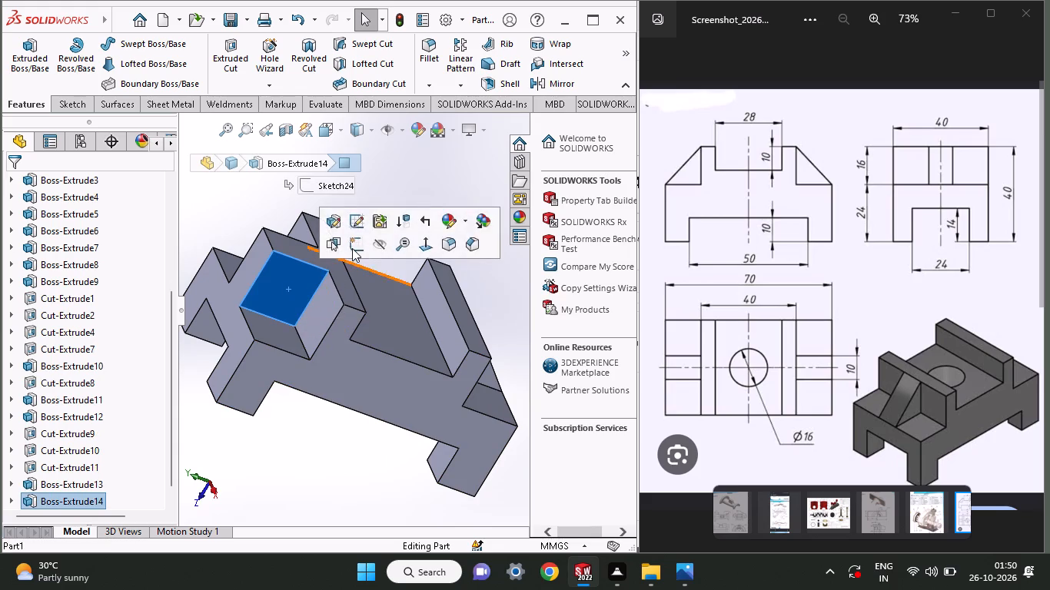
{"action": "left_click", "coordinate": [352, 248]}
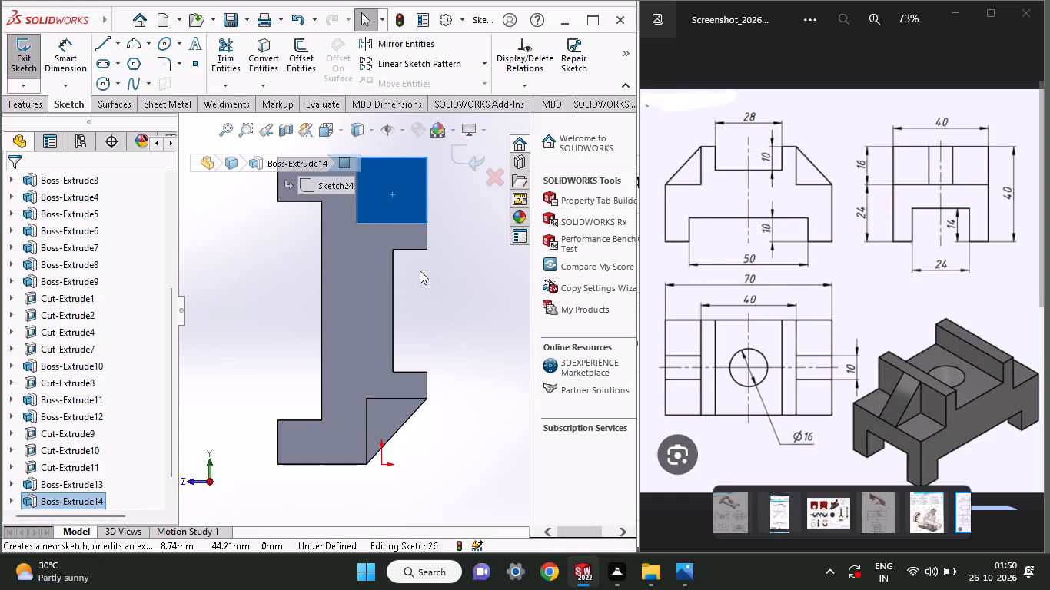
{"action": "scroll", "coordinate": [420, 270], "scroll_direction": "up", "scroll_amount": 2, "text": "ctrl"}
{"action": "scroll", "coordinate": [393, 232], "scroll_direction": "down", "scroll_amount": 4, "text": "ctrl"}
{"action": "scroll", "coordinate": [393, 232], "scroll_direction": "up", "scroll_amount": 1}
{"action": "scroll", "coordinate": [393, 232], "scroll_direction": "down", "scroll_amount": 1}
{"action": "scroll", "coordinate": [393, 232], "scroll_direction": "up", "scroll_amount": 1}
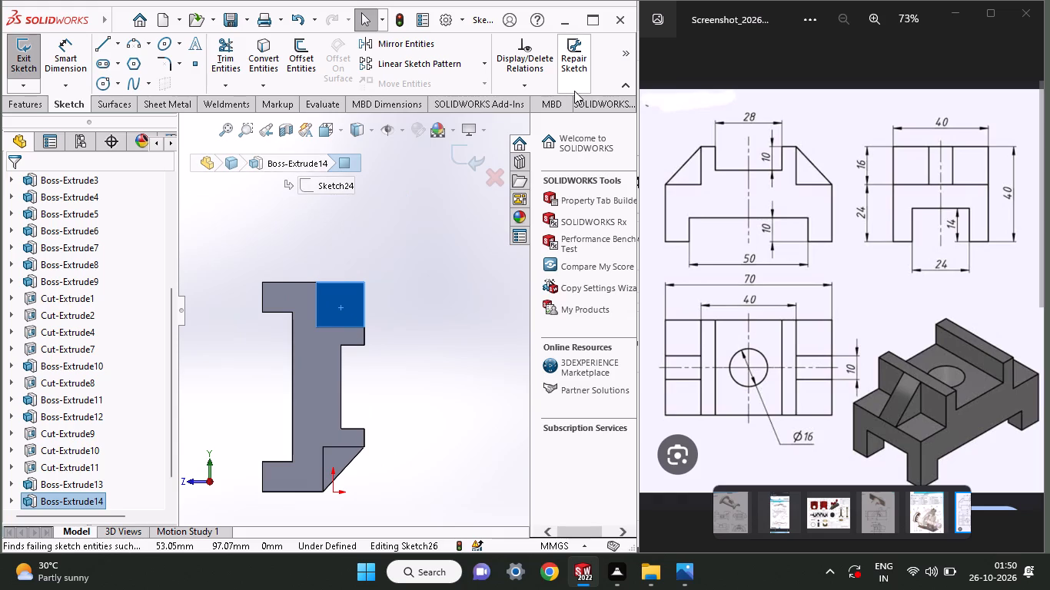
{"action": "left_click", "coordinate": [630, 59]}
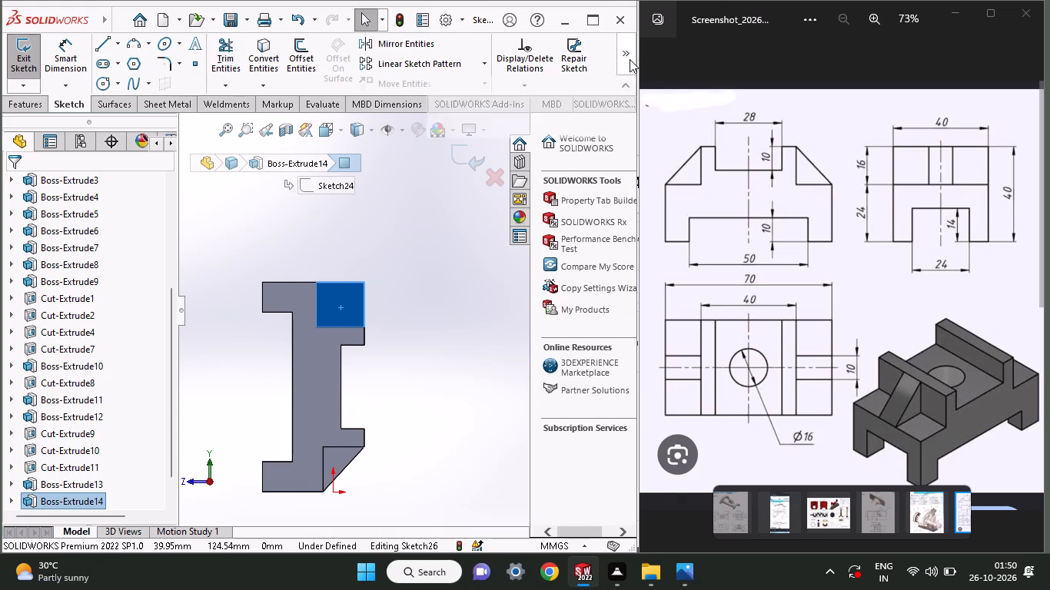
{"action": "left_click", "coordinate": [573, 104]}
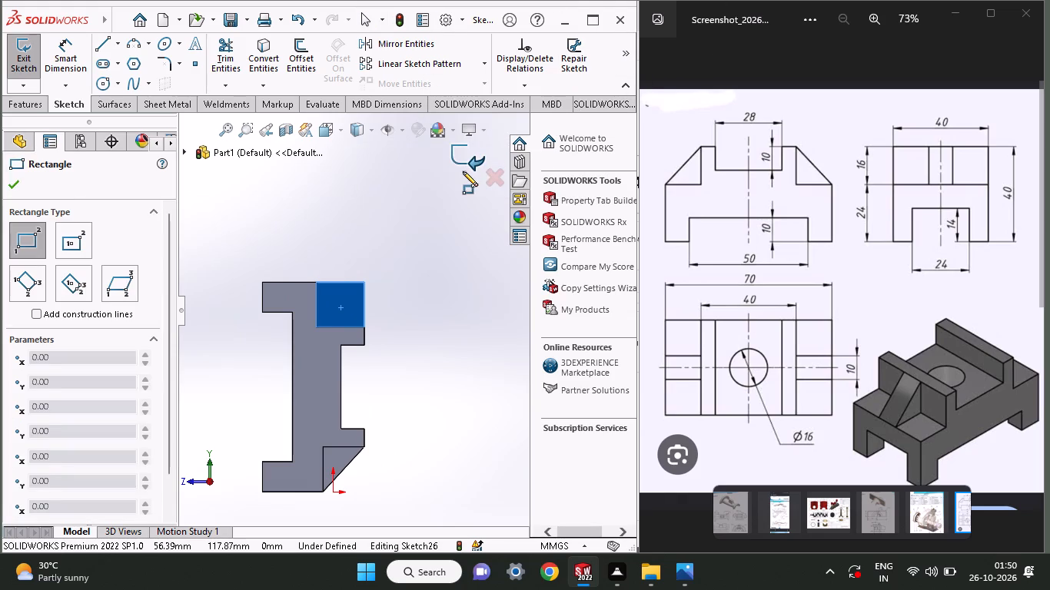
{"action": "left_click", "coordinate": [315, 328]}
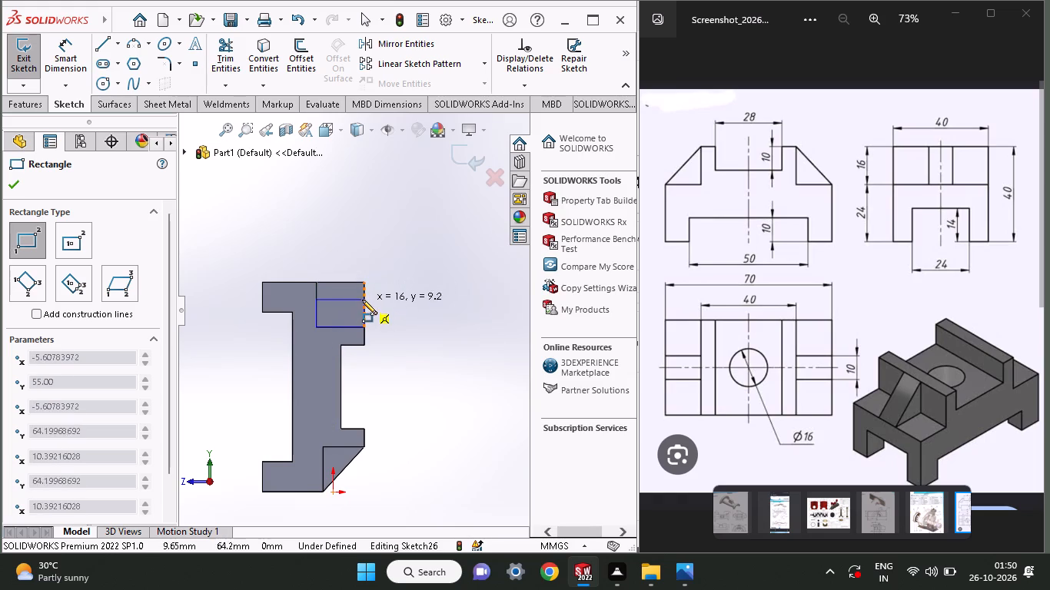
{"action": "left_click", "coordinate": [363, 283]}
{"action": "right_click", "coordinate": [404, 236]}
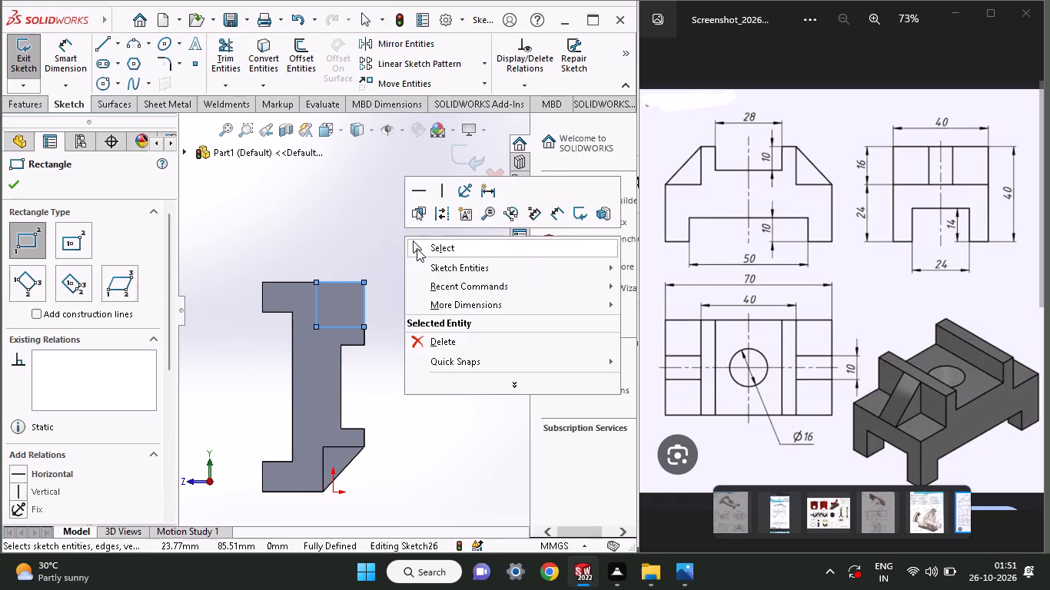
{"action": "left_click", "coordinate": [432, 254]}
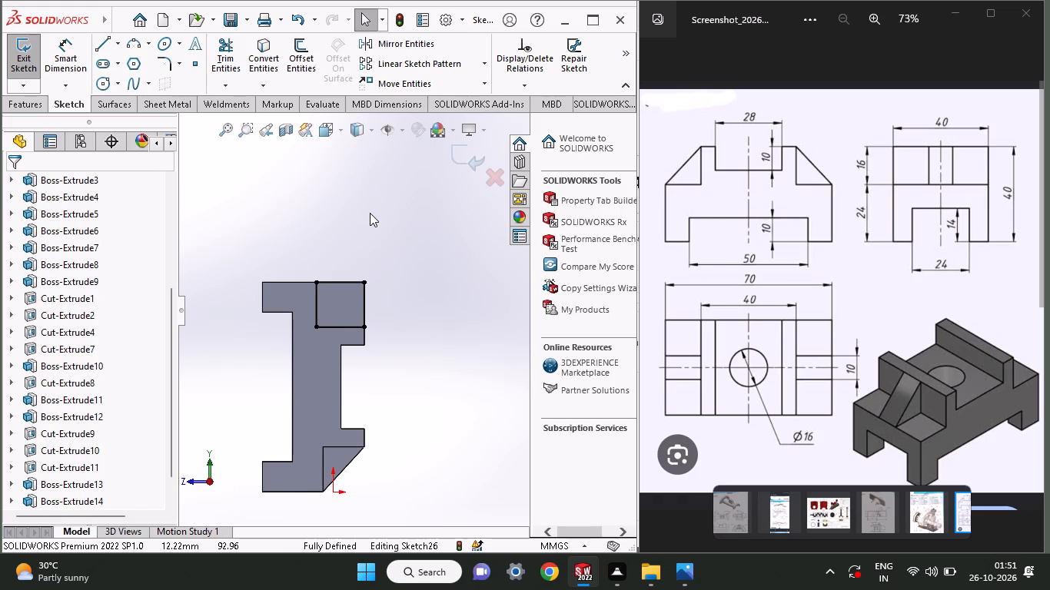
Draw a diagonal line across the rectangle from the rib's outer base corner to its top corner at the wall.
{"action": "left_click", "coordinate": [102, 41]}
{"action": "left_click", "coordinate": [317, 285]}
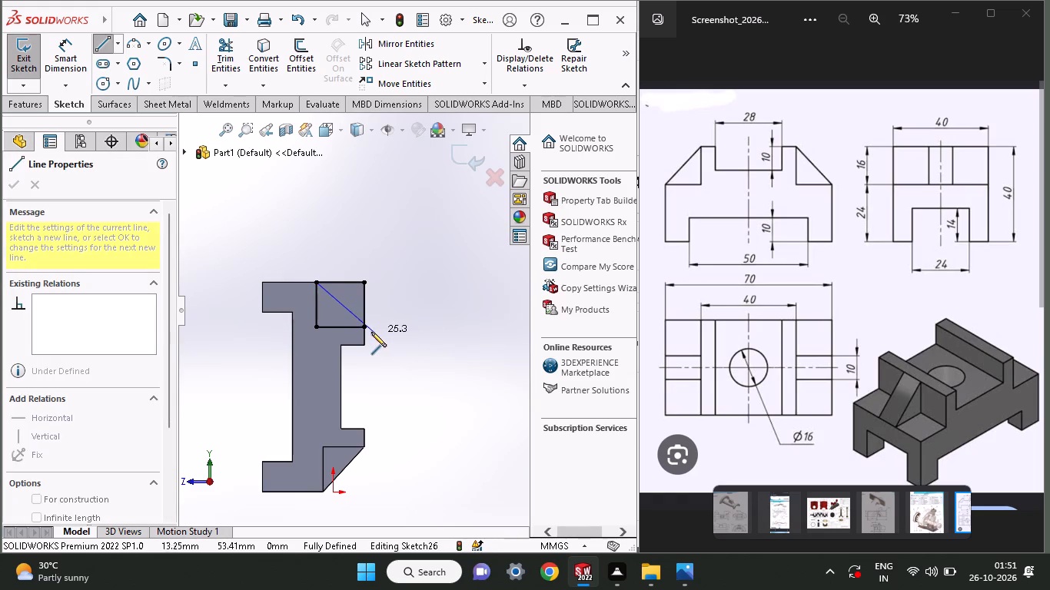
{"action": "left_click", "coordinate": [363, 327]}
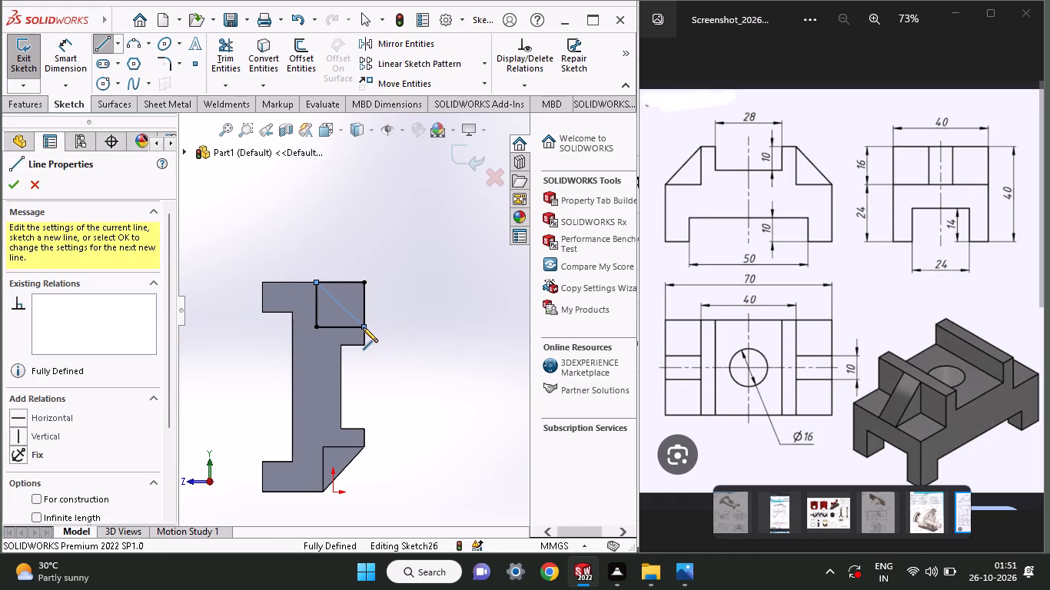
{"action": "right_click", "coordinate": [408, 286]}
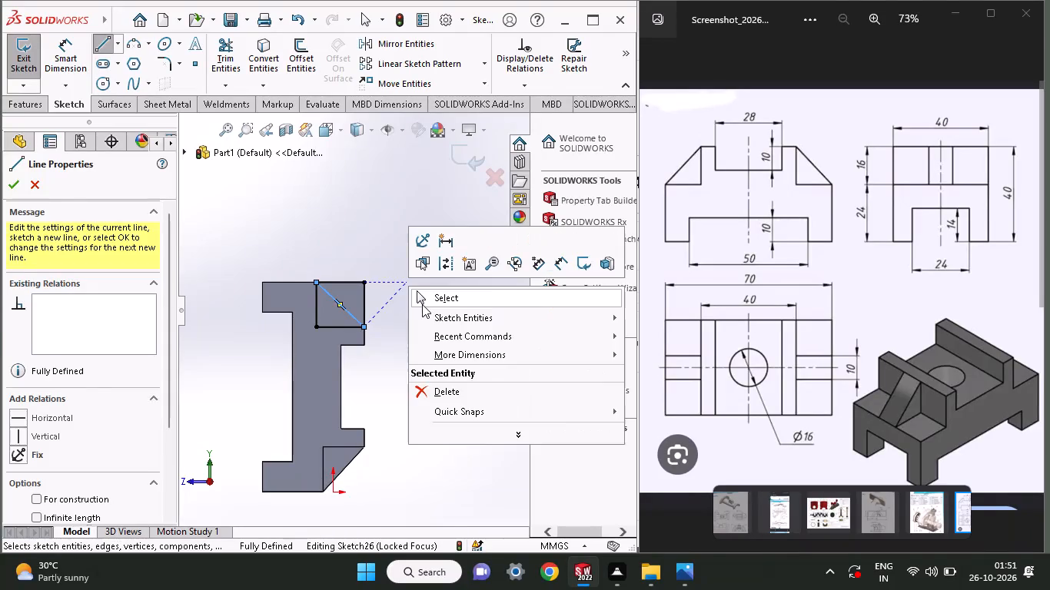
{"action": "left_click", "coordinate": [422, 304]}
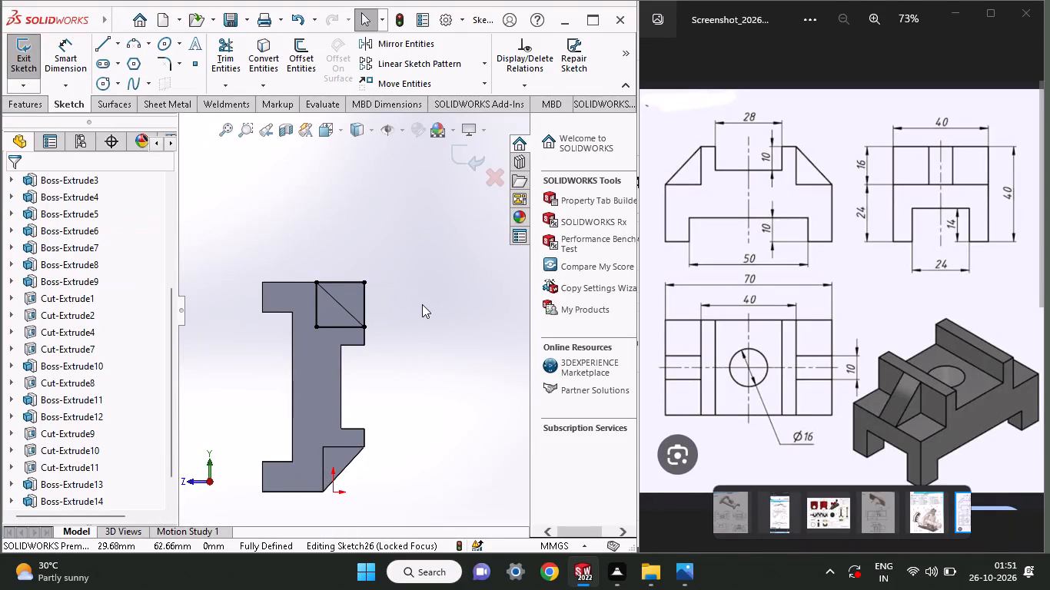
Trim away the rectangle's wall-side and base sides, leaving a triangle between the diagonal and the rib's top and outer edges.
{"action": "left_click", "coordinate": [224, 64]}
{"action": "left_click_drag", "start_coordinate": [337, 364], "coordinate": [341, 324]}
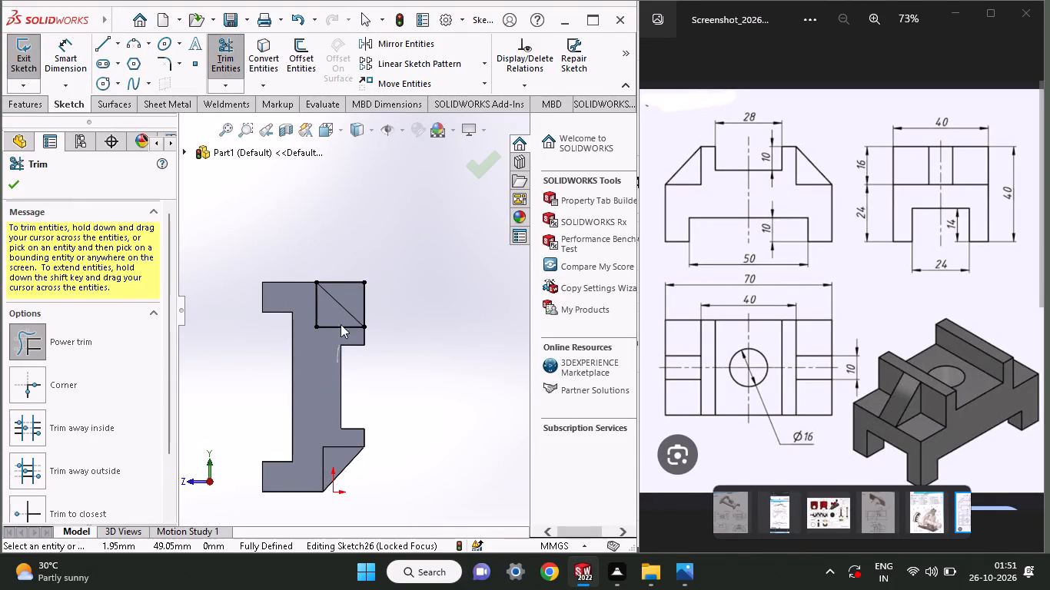
{"action": "left_click_drag", "start_coordinate": [341, 324], "coordinate": [287, 318]}
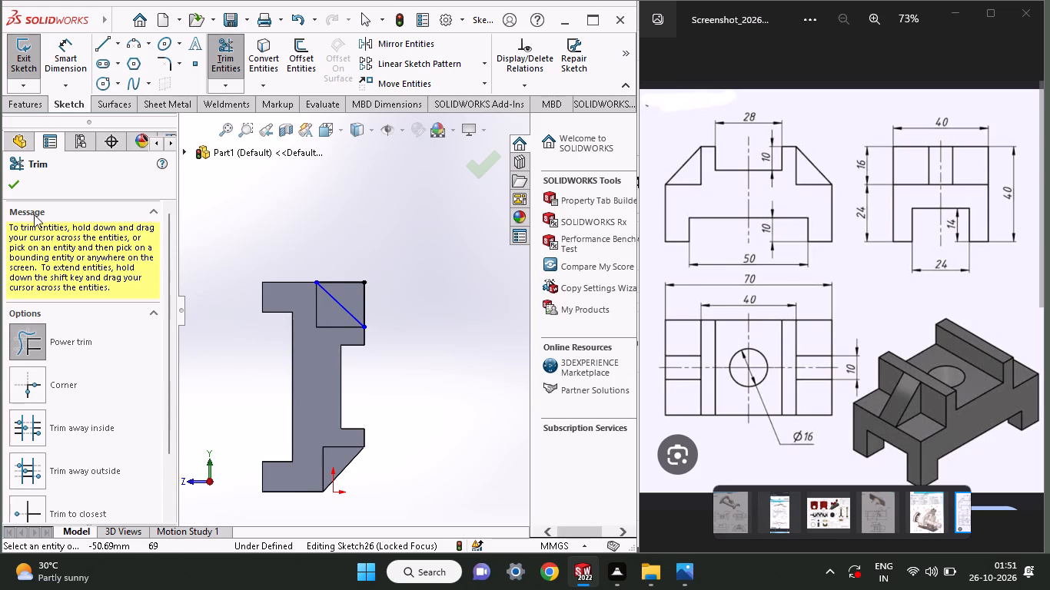
{"action": "left_click", "coordinate": [8, 187]}
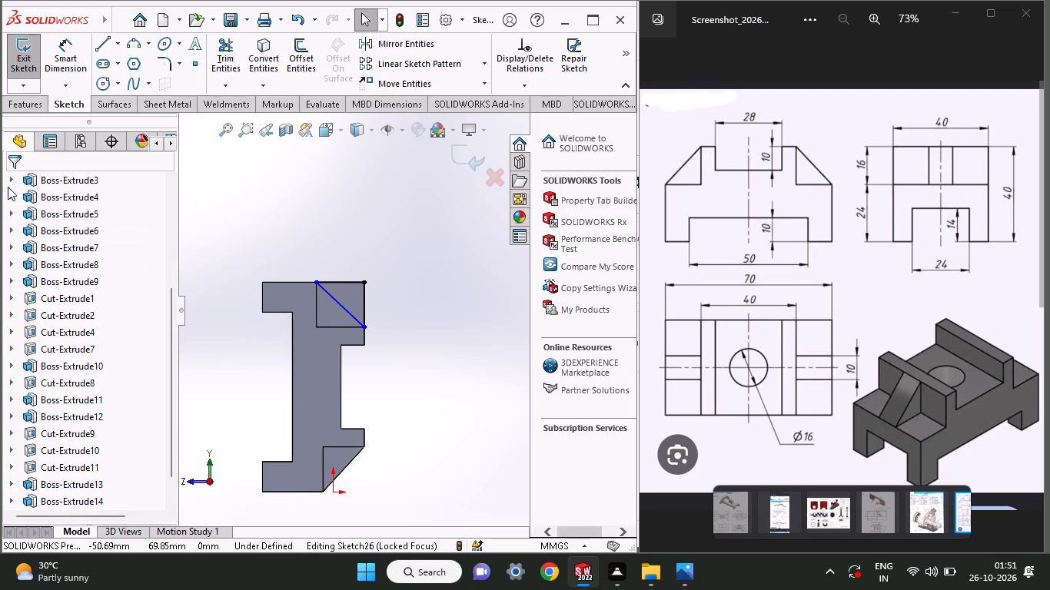
Extrude-cut the triangle with Through All to slope the rib farther from the origin.
{"action": "left_click", "coordinate": [35, 106]}
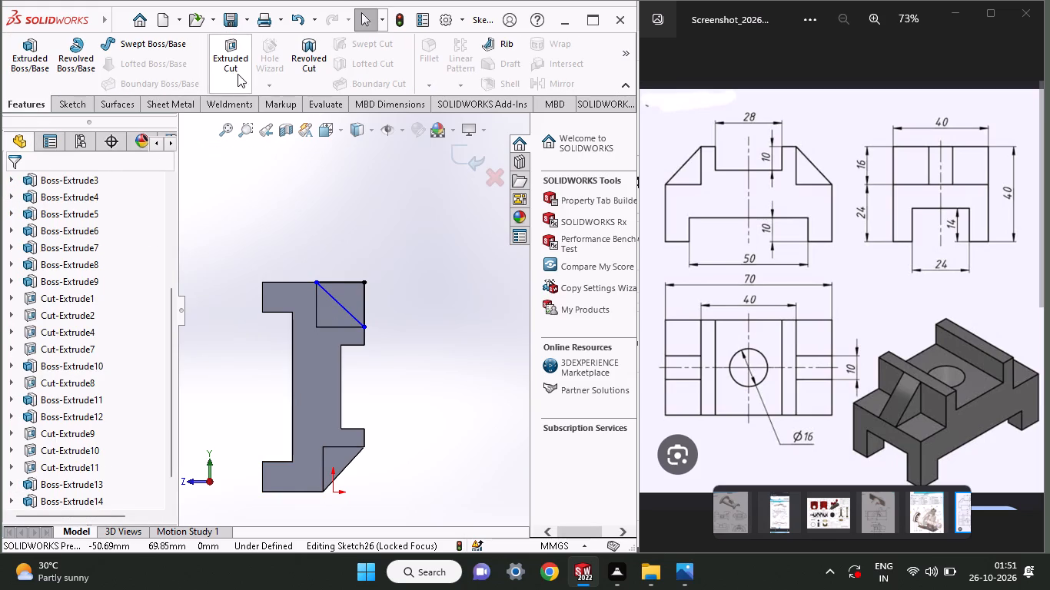
{"action": "left_click", "coordinate": [238, 74]}
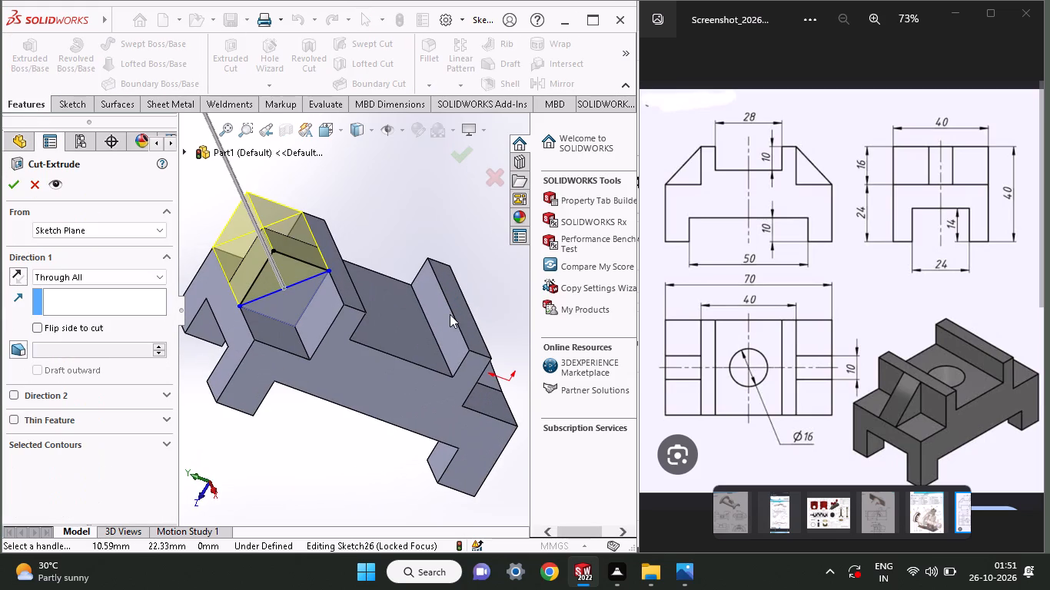
{"action": "left_click", "coordinate": [14, 187]}
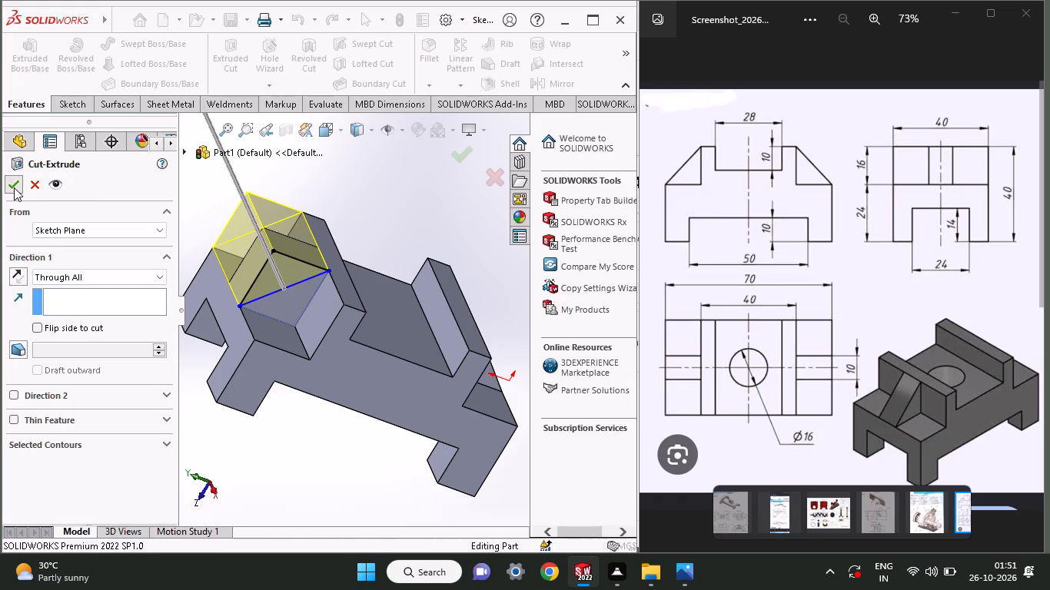
On the floor face between the two upright walls, sketch a circle about 11 mm in diameter centred on the face.
{"action": "middle_click_drag", "start_coordinate": [334, 436], "coordinate": [291, 445]}
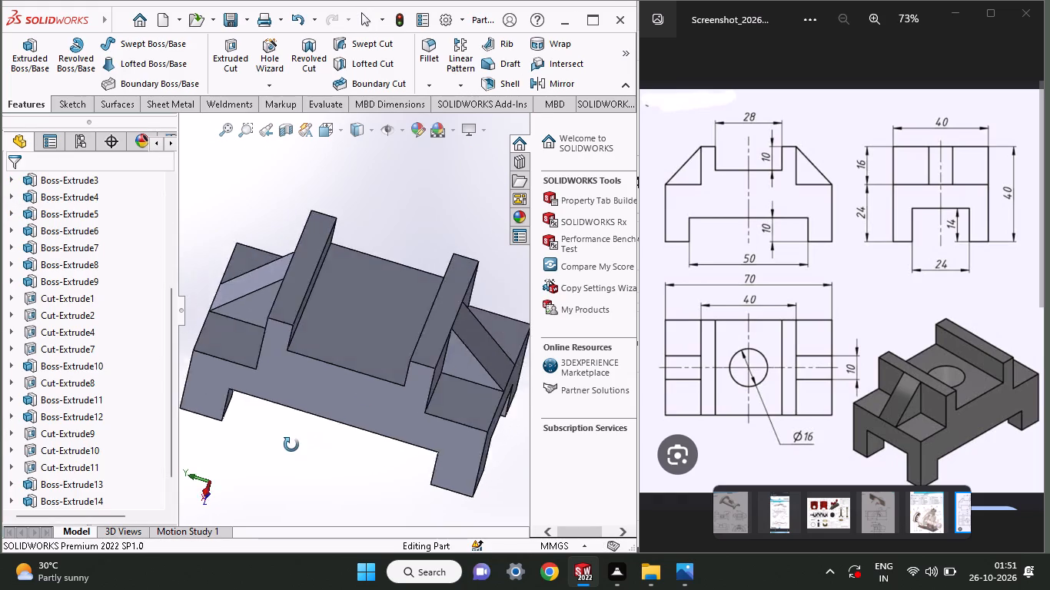
{"action": "middle_click_drag", "start_coordinate": [291, 445], "coordinate": [339, 408]}
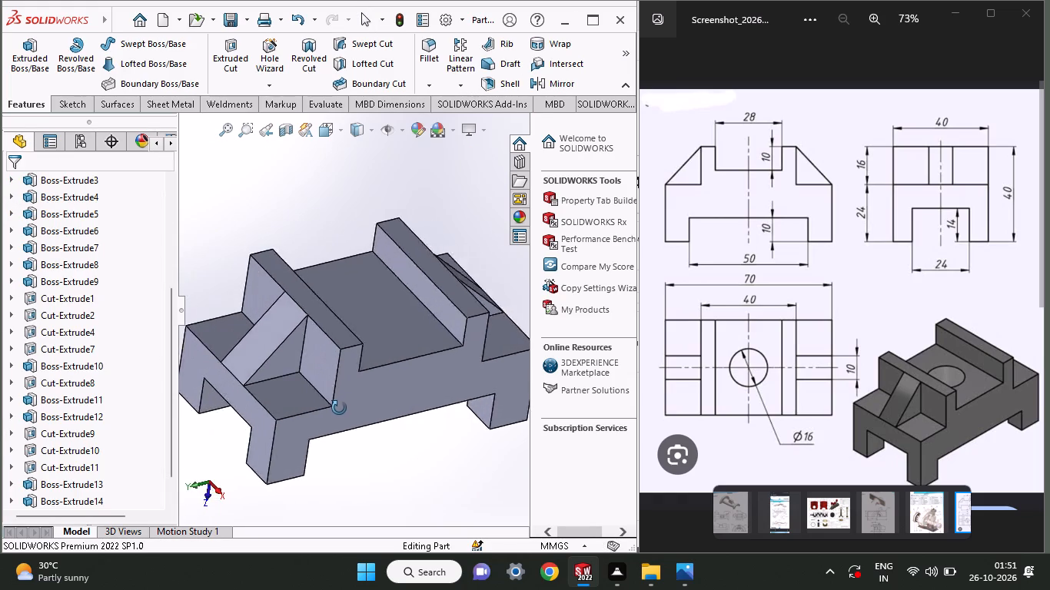
{"action": "middle_click_drag", "start_coordinate": [339, 408], "coordinate": [341, 429]}
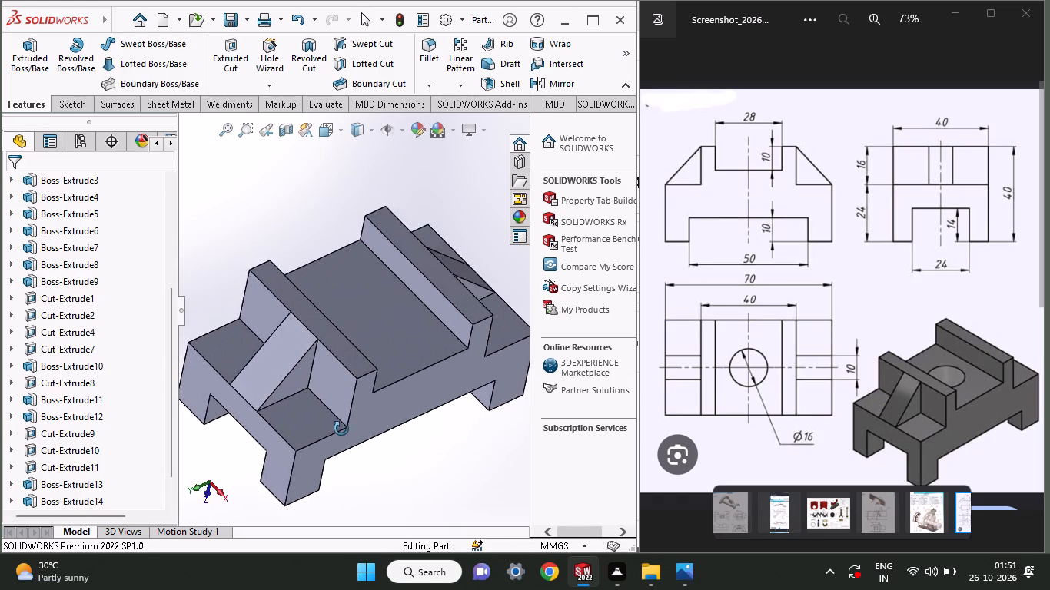
{"action": "middle_click_drag", "start_coordinate": [341, 429], "coordinate": [405, 479]}
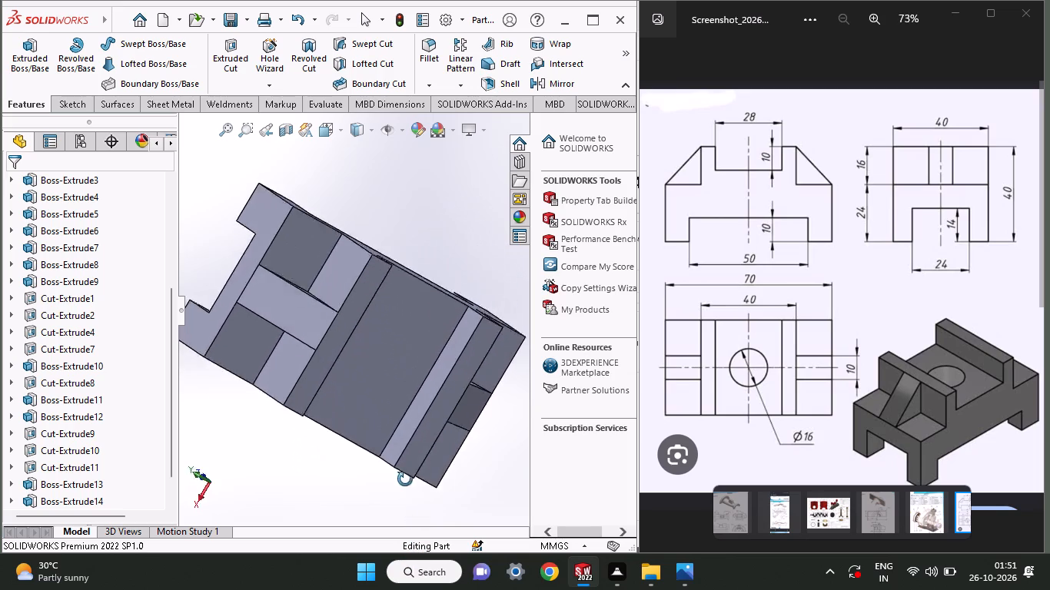
{"action": "middle_click_drag", "start_coordinate": [405, 479], "coordinate": [449, 363]}
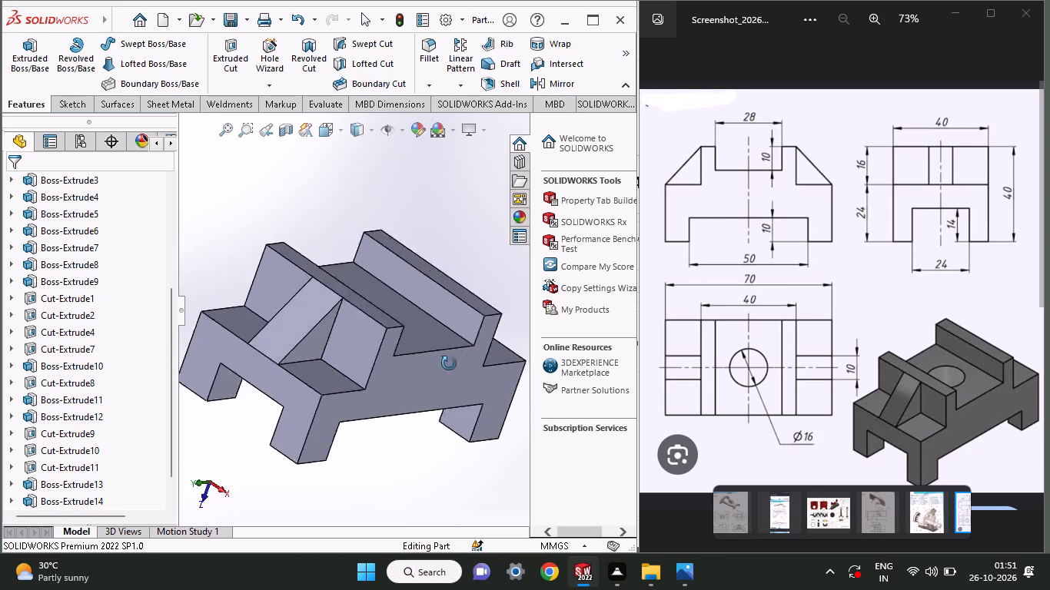
{"action": "middle_click_drag", "start_coordinate": [449, 363], "coordinate": [404, 419]}
{"action": "left_click", "coordinate": [367, 340]}
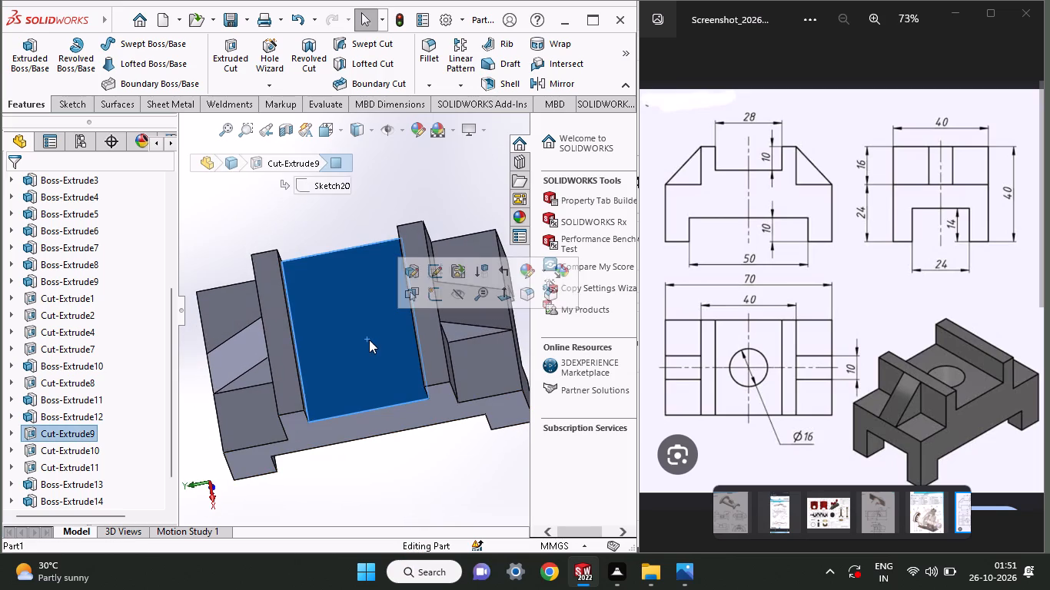
{"action": "left_click", "coordinate": [435, 298]}
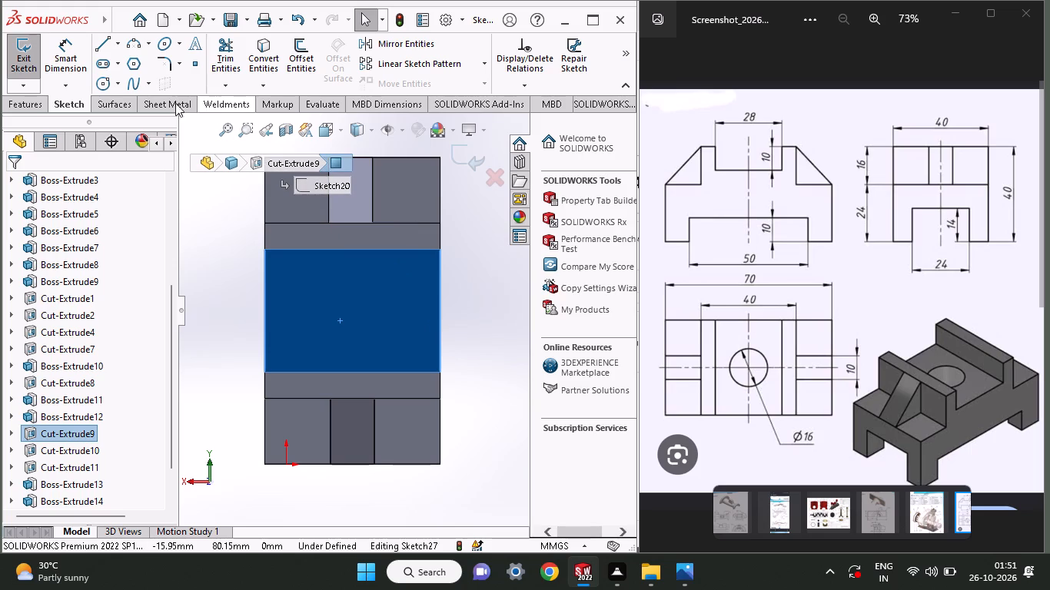
{"action": "left_click", "coordinate": [106, 78]}
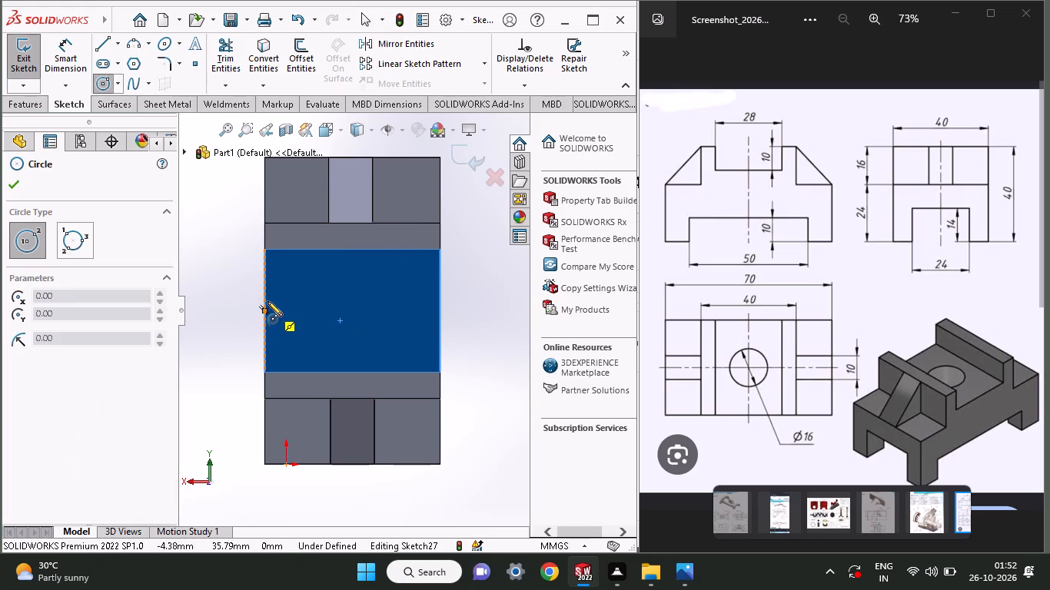
{"action": "left_click", "coordinate": [354, 310]}
{"action": "left_click", "coordinate": [374, 322]}
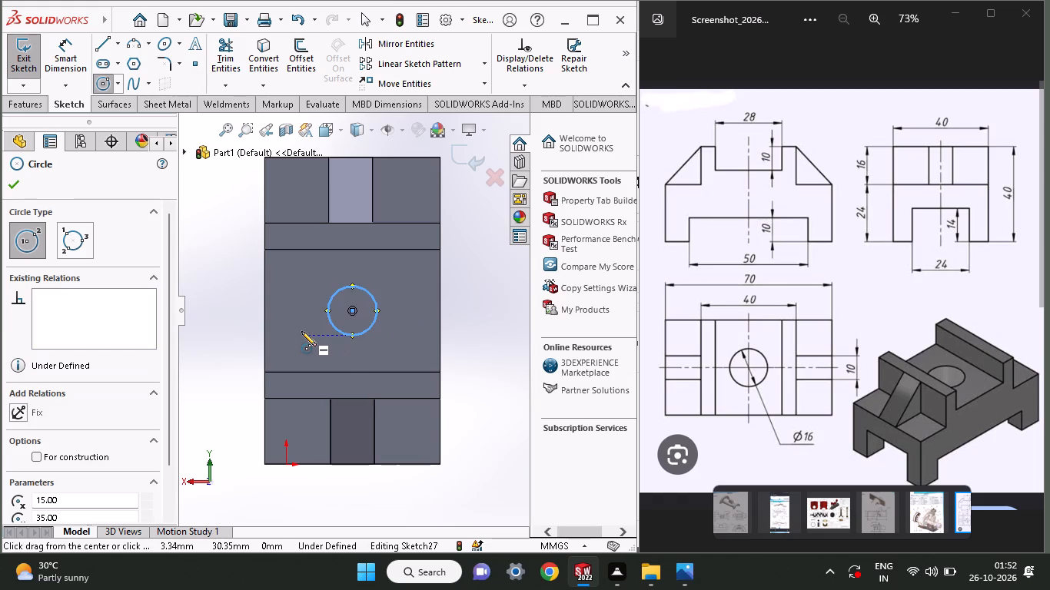
Dimension the circle's diameter as 16 mm.
{"action": "left_click", "coordinate": [67, 58]}
{"action": "left_click", "coordinate": [370, 328]}
{"action": "left_click", "coordinate": [486, 316]}
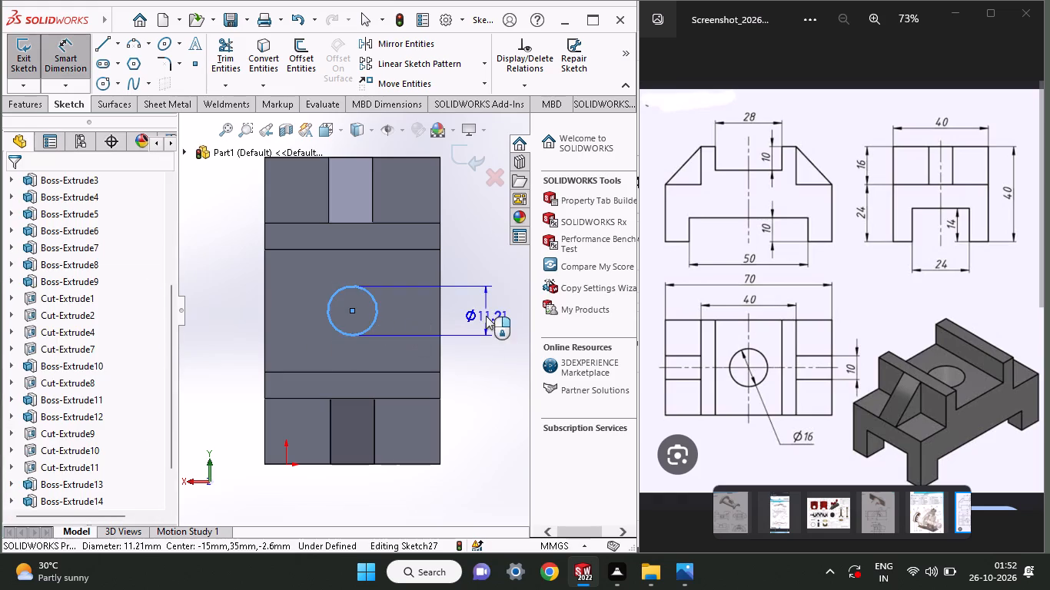
{"action": "type", "text": "16"}
{"action": "key", "text": "Return"}
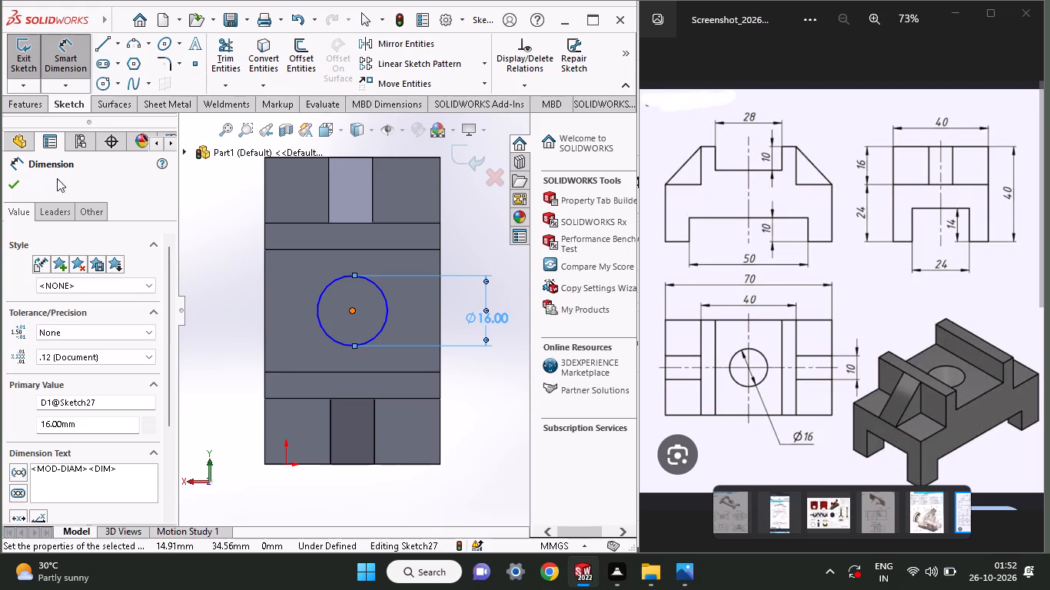
Extrude-cut the circle with Through All in both directions to make the block's central hole.
{"action": "left_click", "coordinate": [9, 106]}
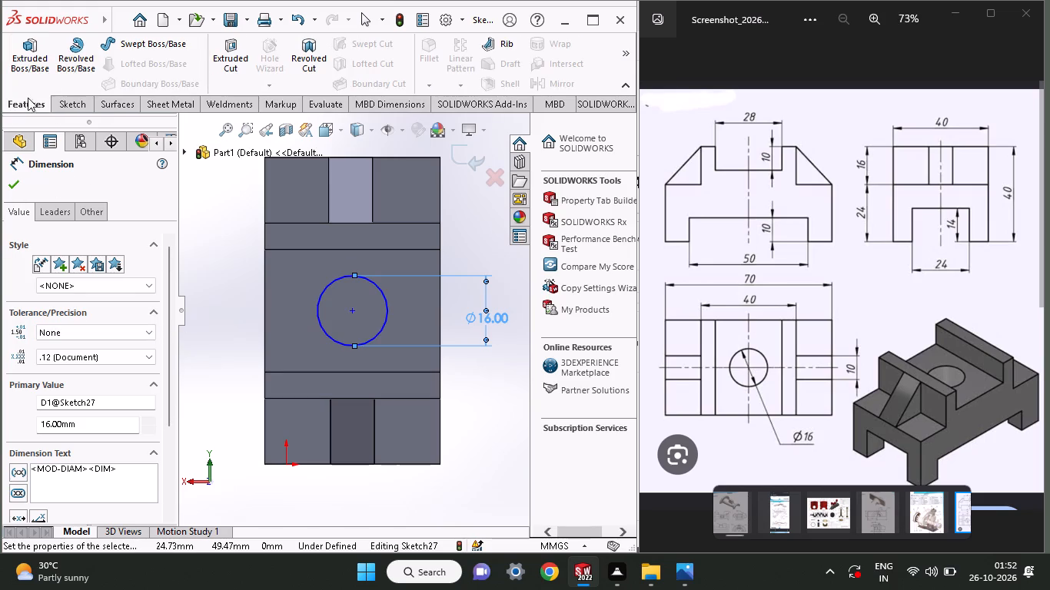
{"action": "left_click", "coordinate": [215, 48]}
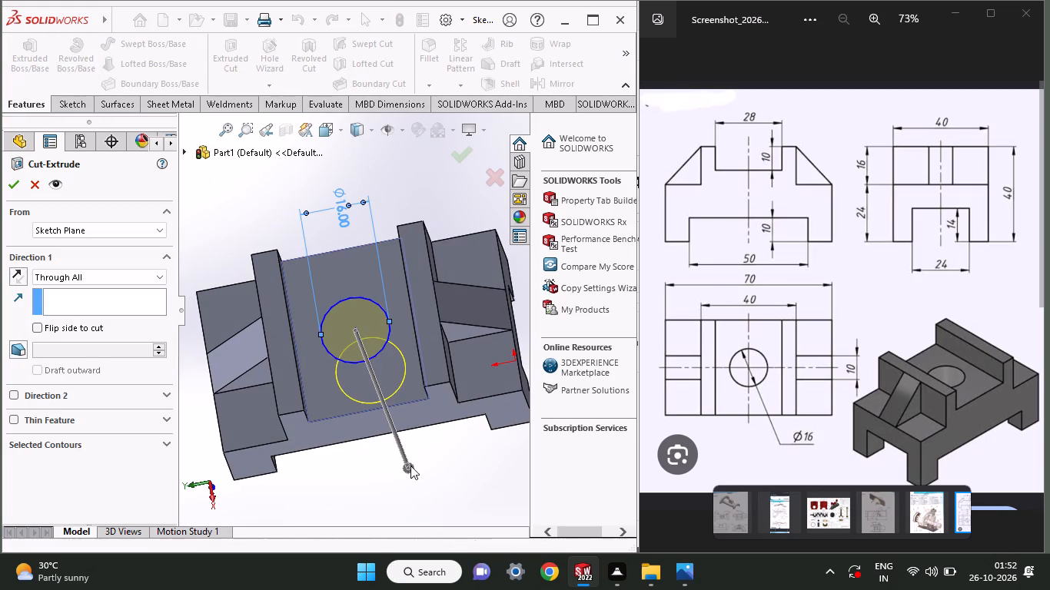
{"action": "left_click_drag", "start_coordinate": [412, 473], "coordinate": [415, 519]}
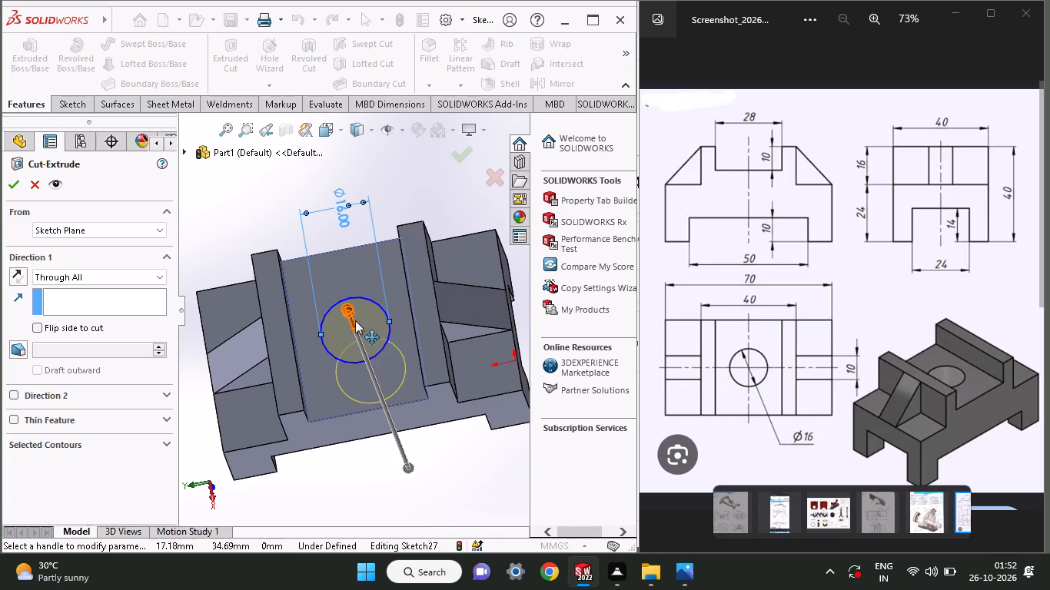
{"action": "left_click_drag", "start_coordinate": [352, 311], "coordinate": [335, 252]}
{"action": "left_click_drag", "start_coordinate": [352, 313], "coordinate": [342, 300]}
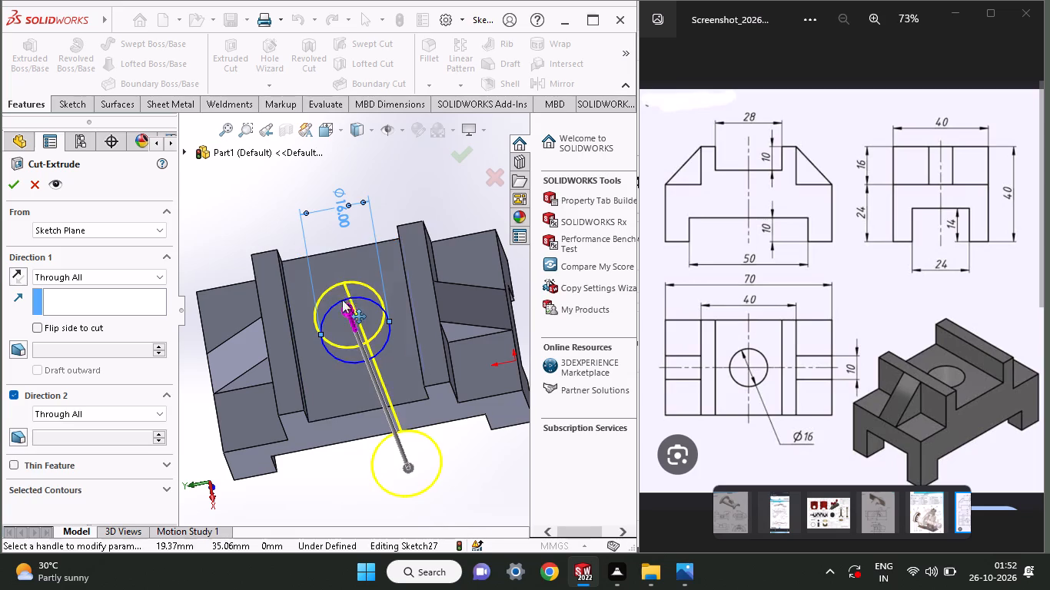
{"action": "left_click_drag", "start_coordinate": [342, 300], "coordinate": [306, 242]}
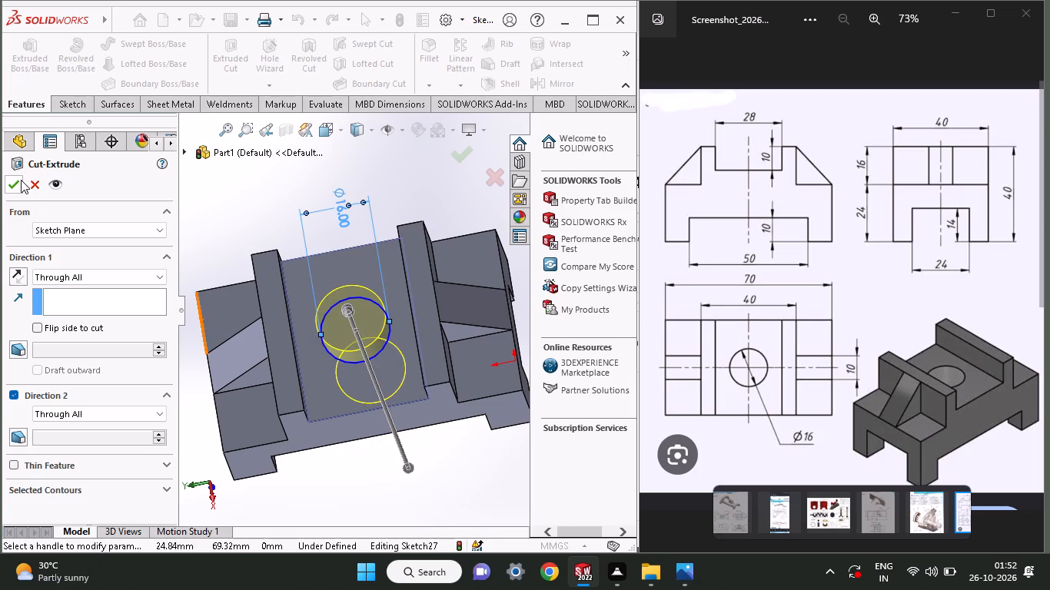
{"action": "left_click", "coordinate": [21, 180]}
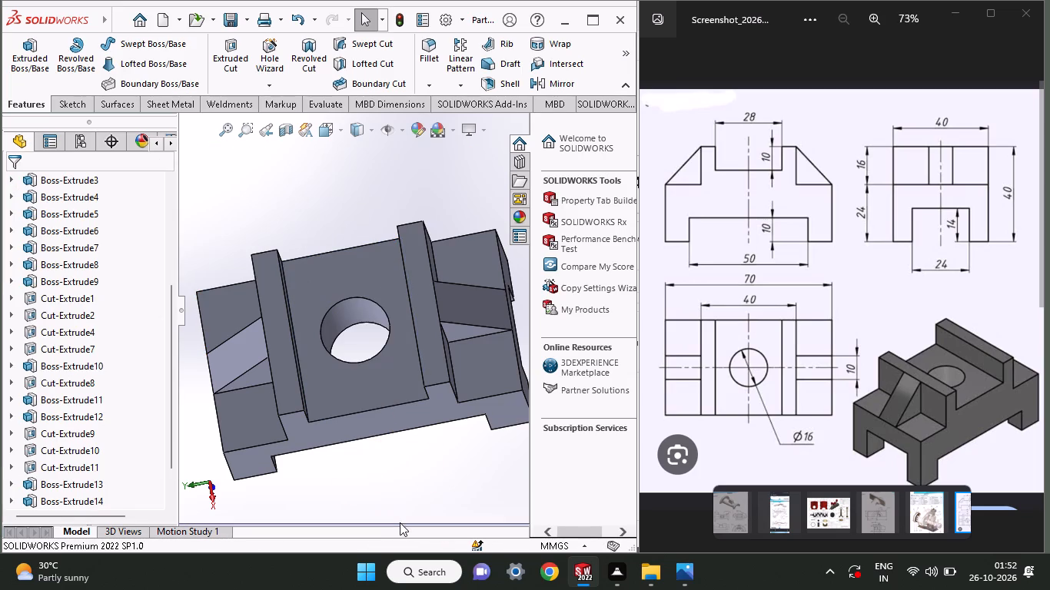
Inspect the block from above, below and the sides, checking the central hole and both sloped ribs against the reference drawing.
{"action": "middle_click_drag", "start_coordinate": [400, 522], "coordinate": [487, 558]}
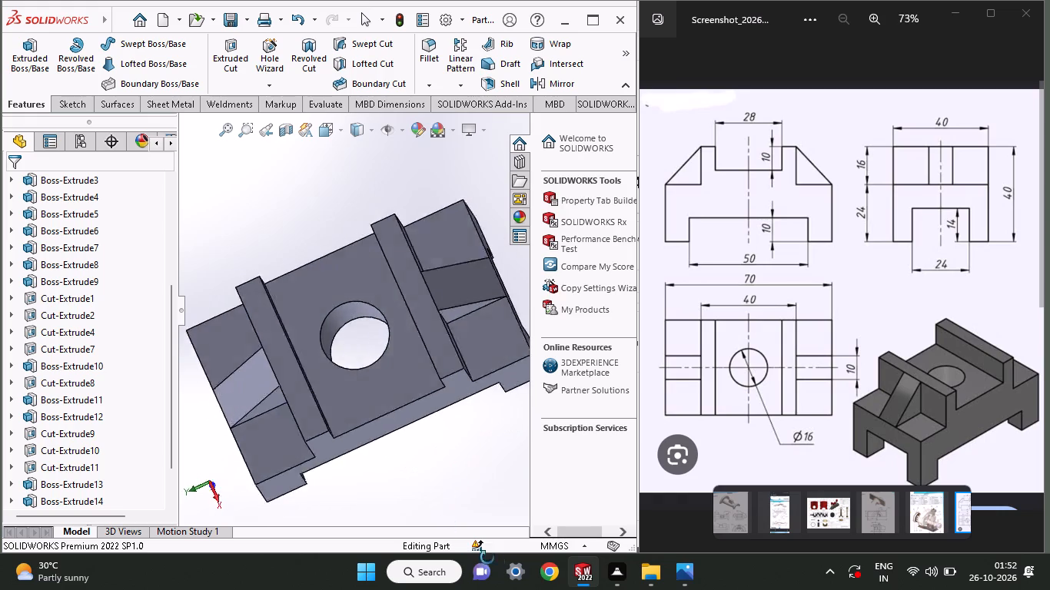
{"action": "middle_click_drag", "start_coordinate": [487, 558], "coordinate": [332, 589]}
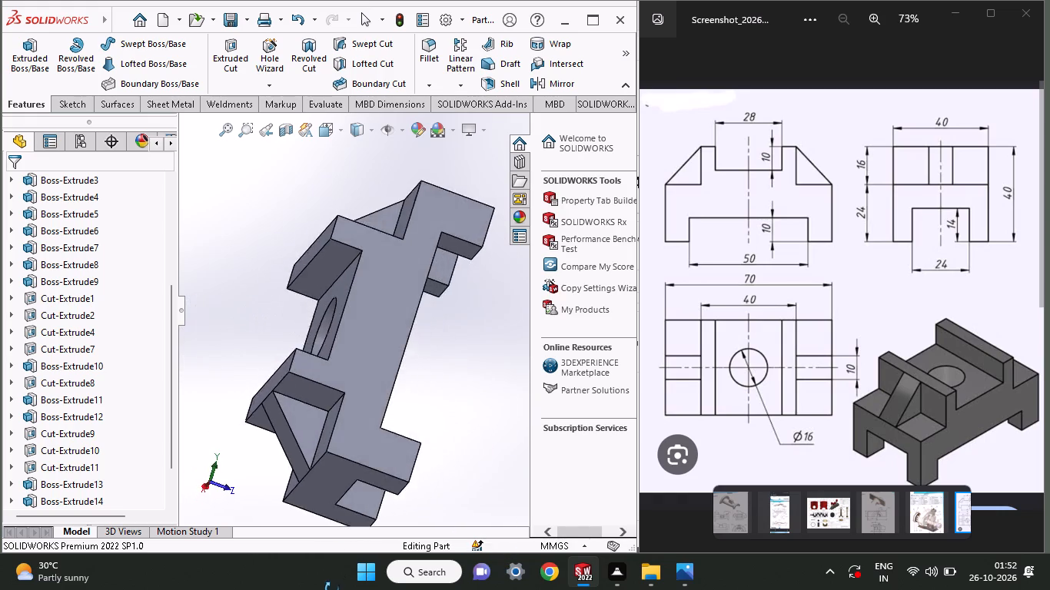
{"action": "middle_click_drag", "start_coordinate": [332, 589], "coordinate": [489, 354]}
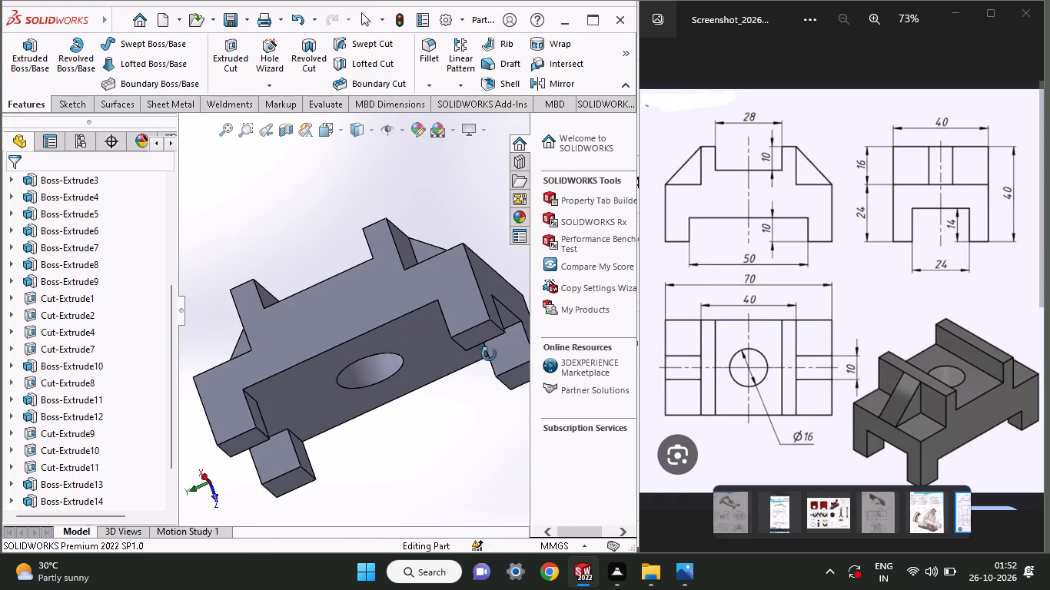
{"action": "middle_click_drag", "start_coordinate": [489, 354], "coordinate": [596, 382]}
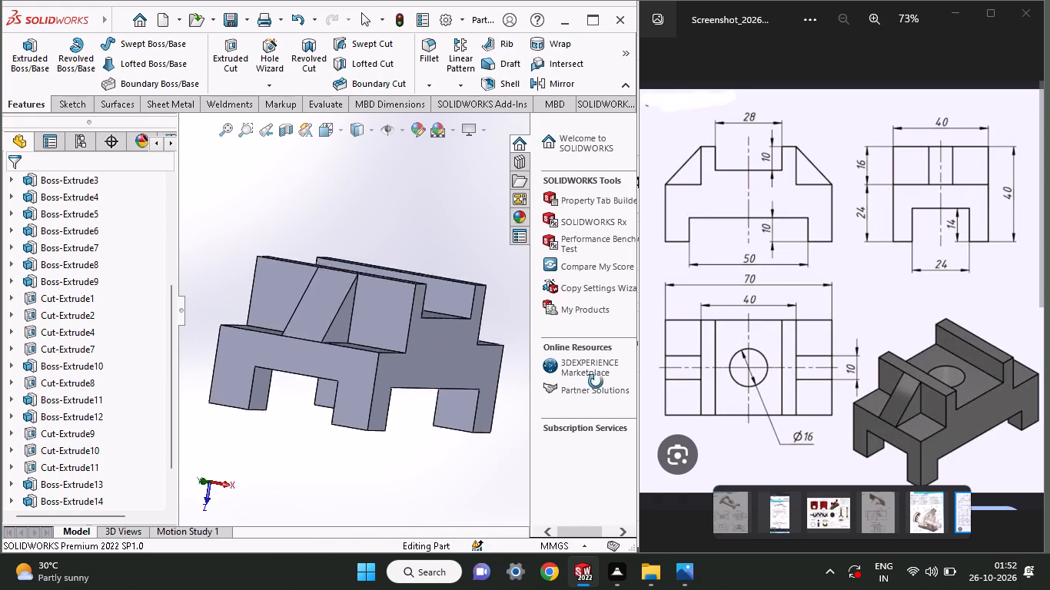
{"action": "middle_click_drag", "start_coordinate": [596, 382], "coordinate": [534, 535]}
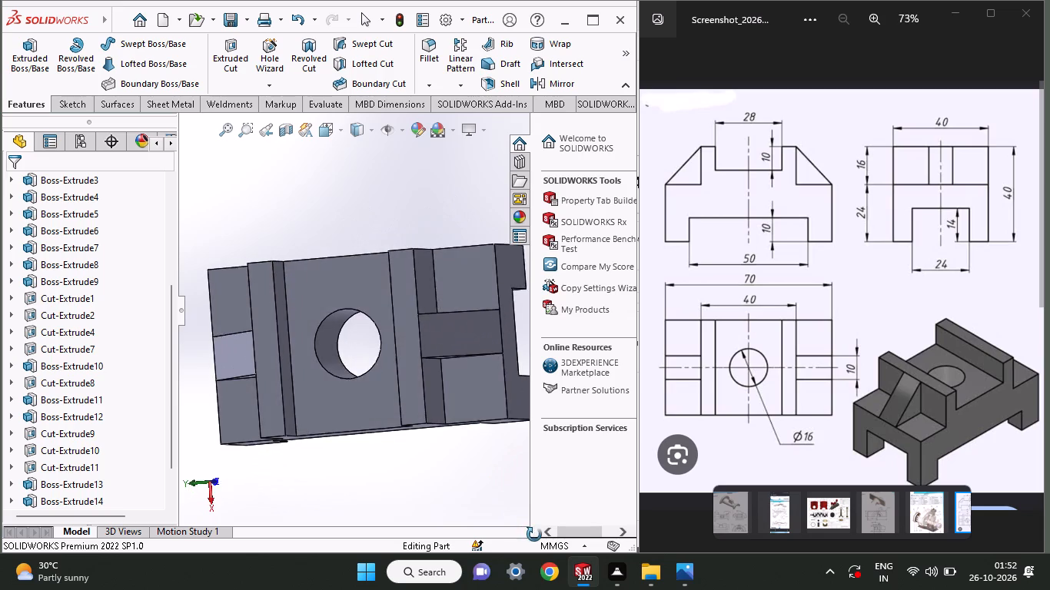
{"action": "middle_click_drag", "start_coordinate": [534, 535], "coordinate": [549, 460]}
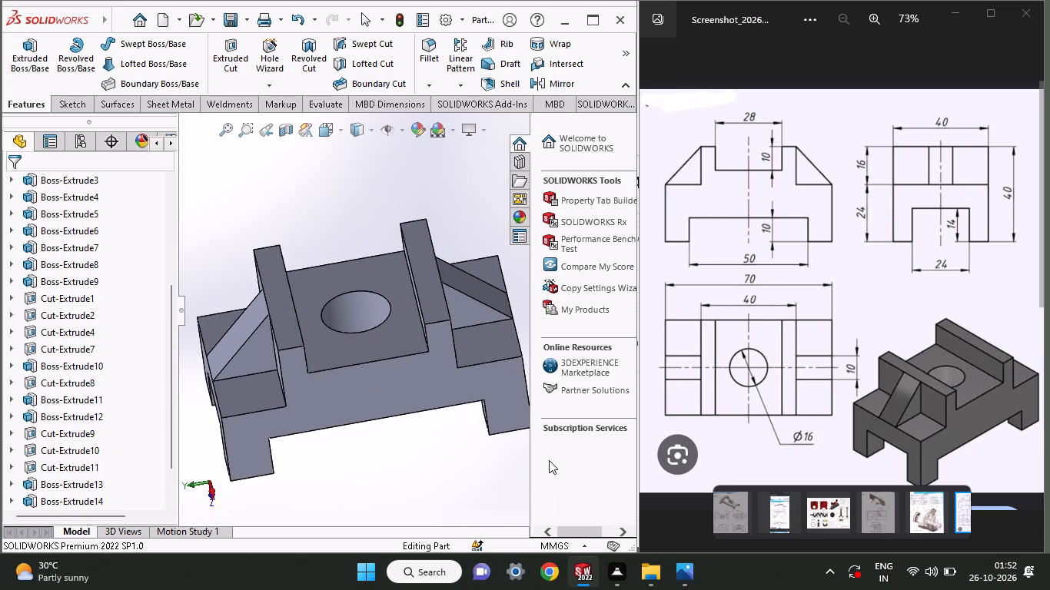